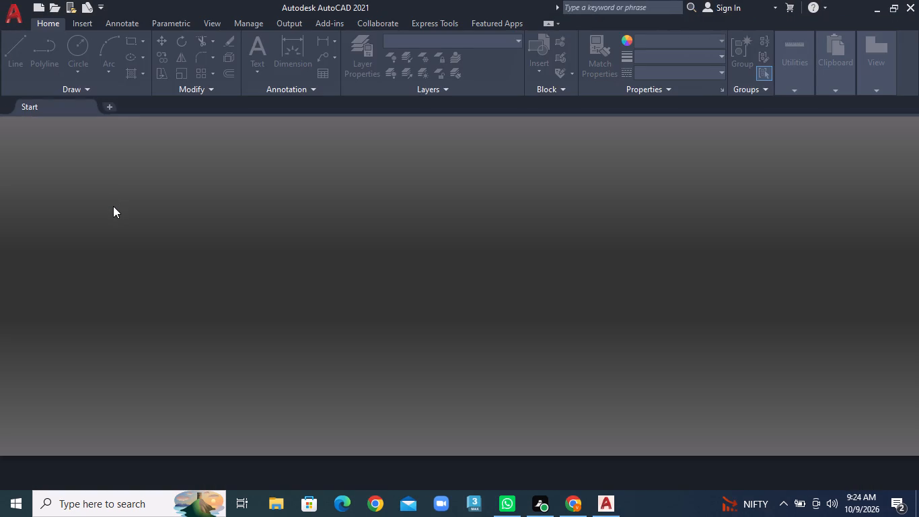
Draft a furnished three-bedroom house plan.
Start a new blank drawing.
click(108, 230)
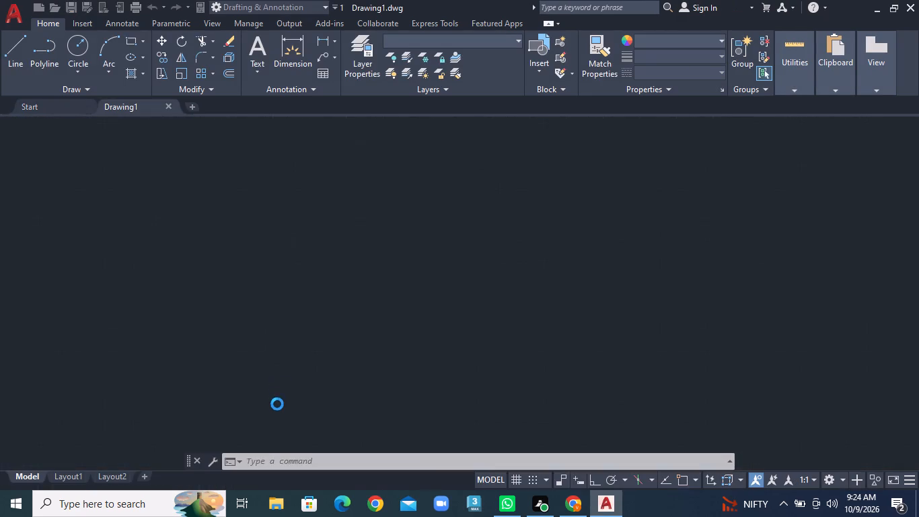
Turn on log file recording for the new drawing with the LOGFILEON command.
click(305, 460)
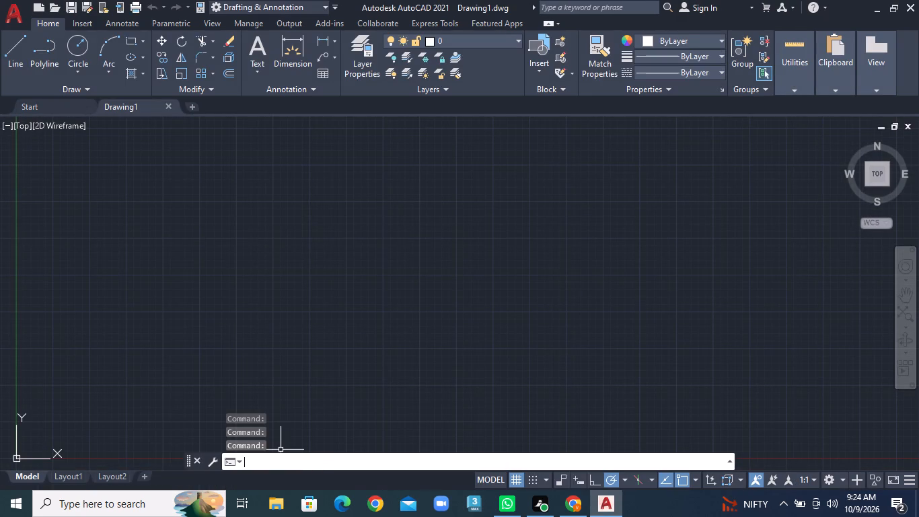
text(log)
text(file)
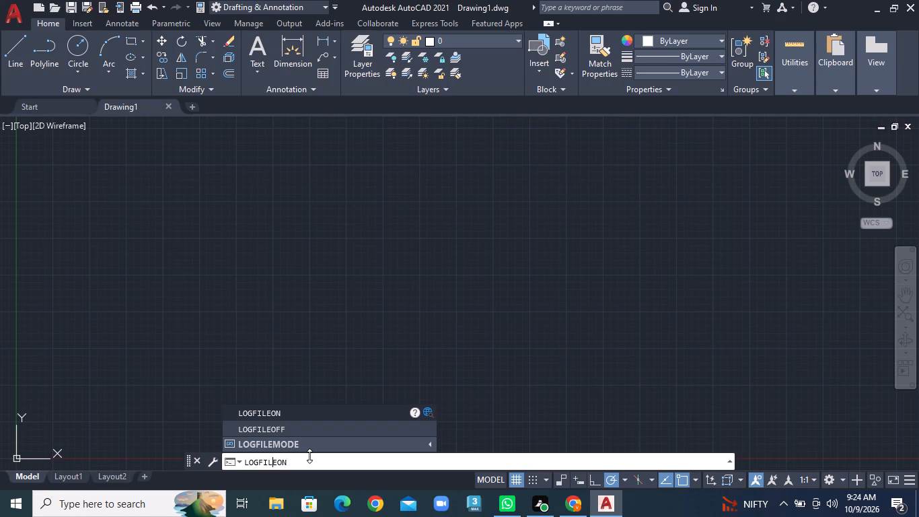
key(Return)
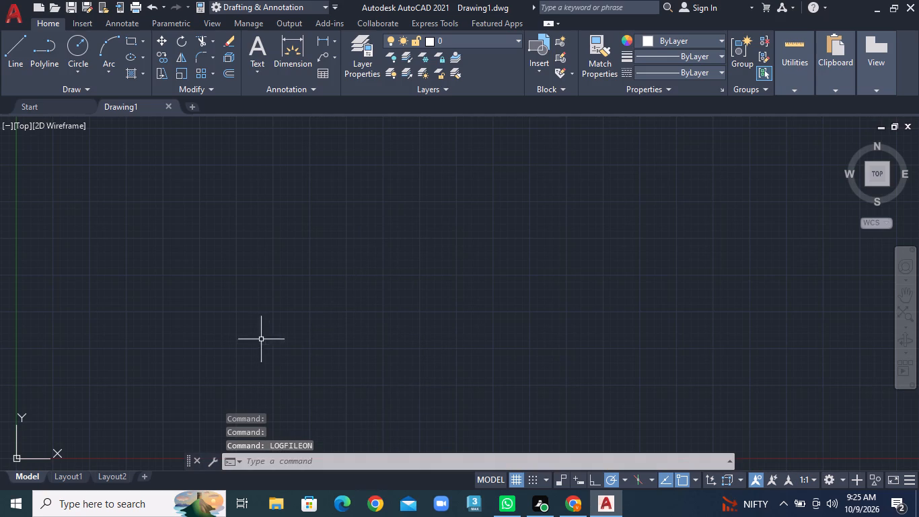
Set the drawing's length unit type to Architectural and apply the units settings.
text(un)
key(Return)
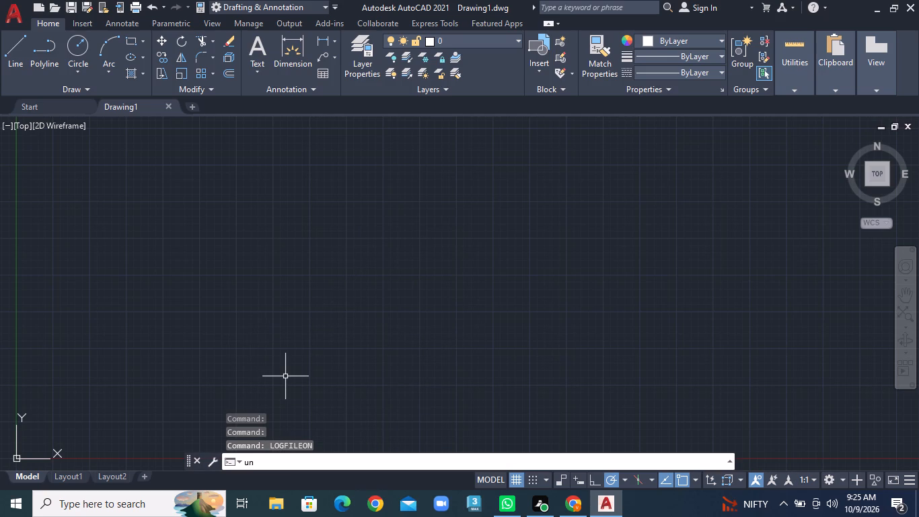
click(393, 154)
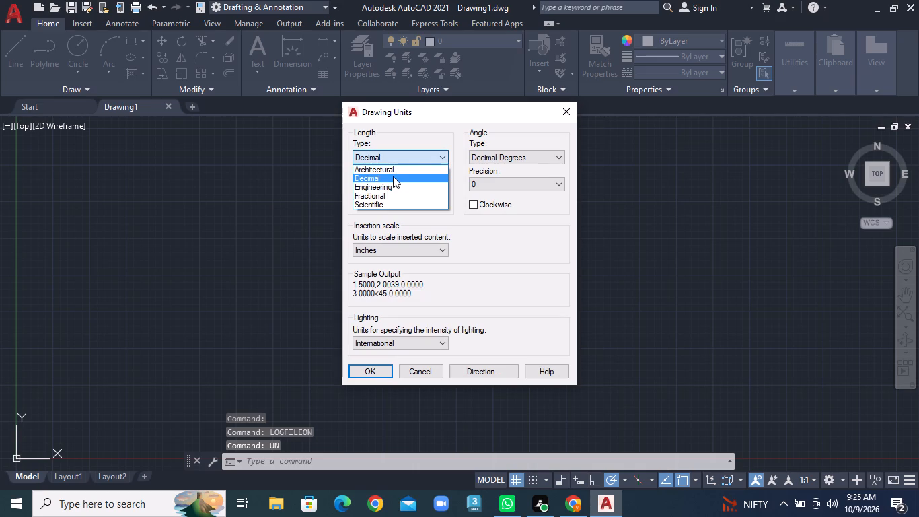
click(393, 171)
click(363, 370)
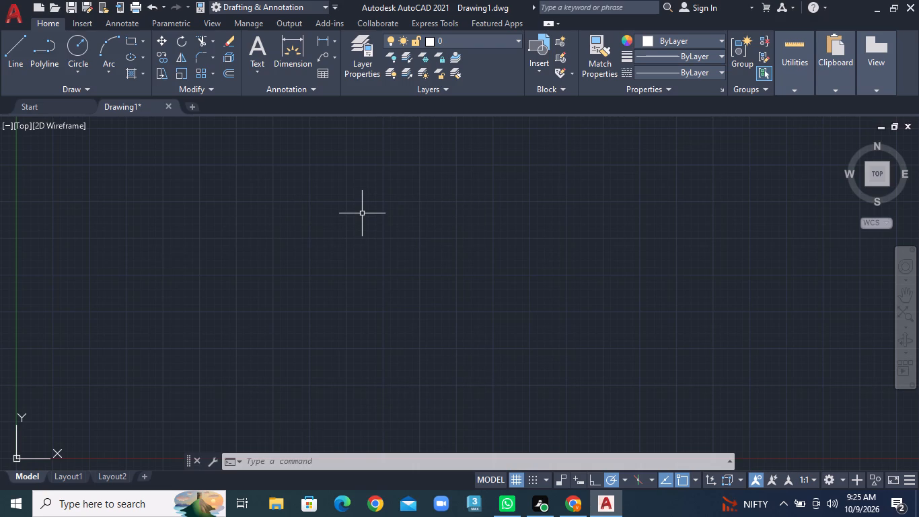
Begin drawing a circle from its center point in the empty model space.
click(17, 53)
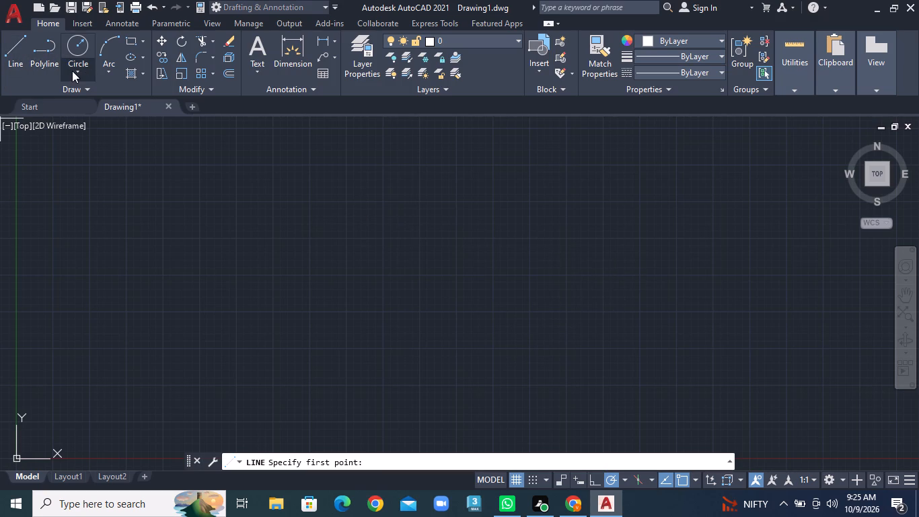
click(72, 71)
click(87, 124)
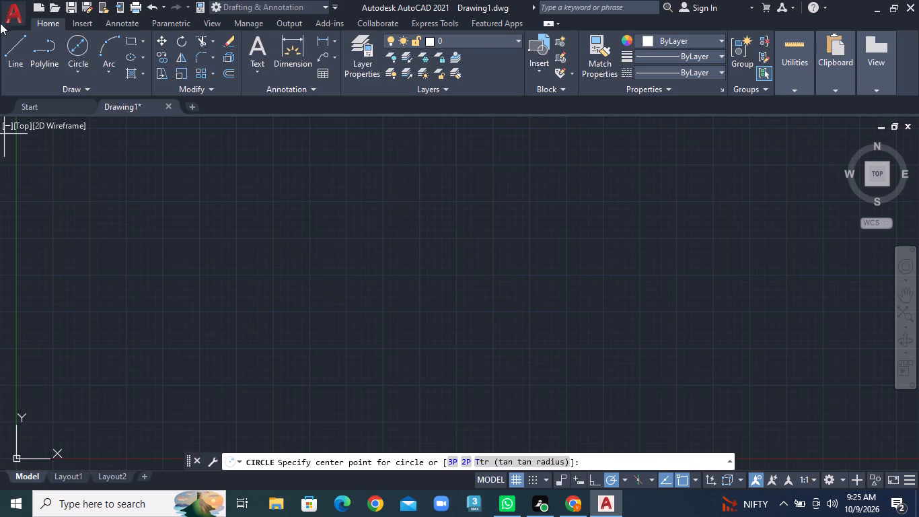
right_click(250, 264)
click(275, 269)
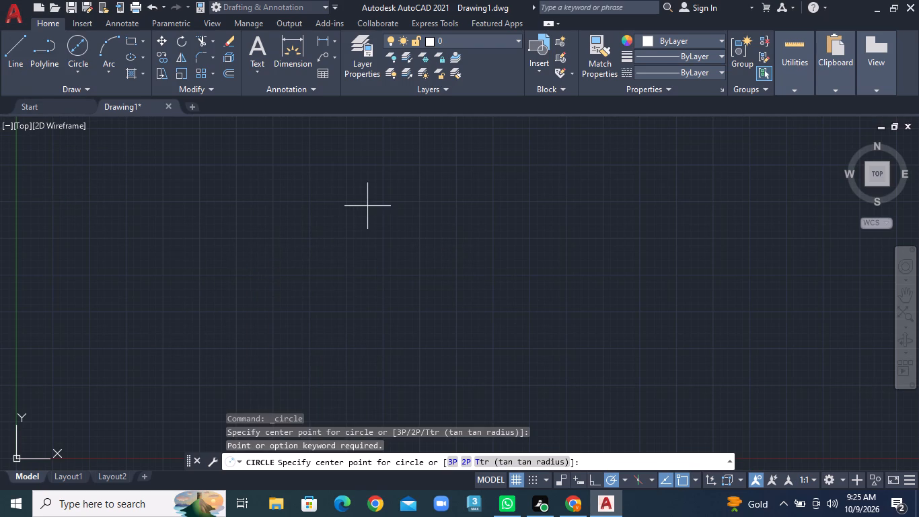
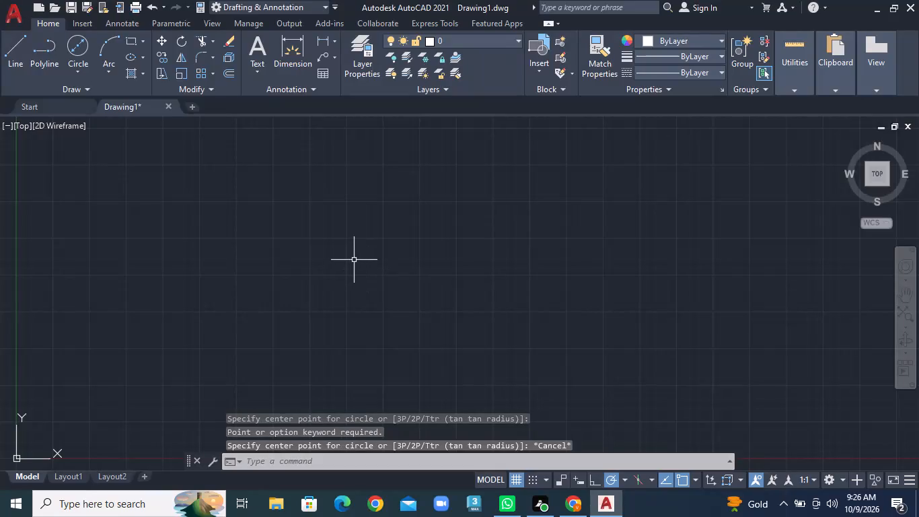
Draw a rectangle with length 25' and width 55', extending down and to the right from its first corner.
click(143, 40)
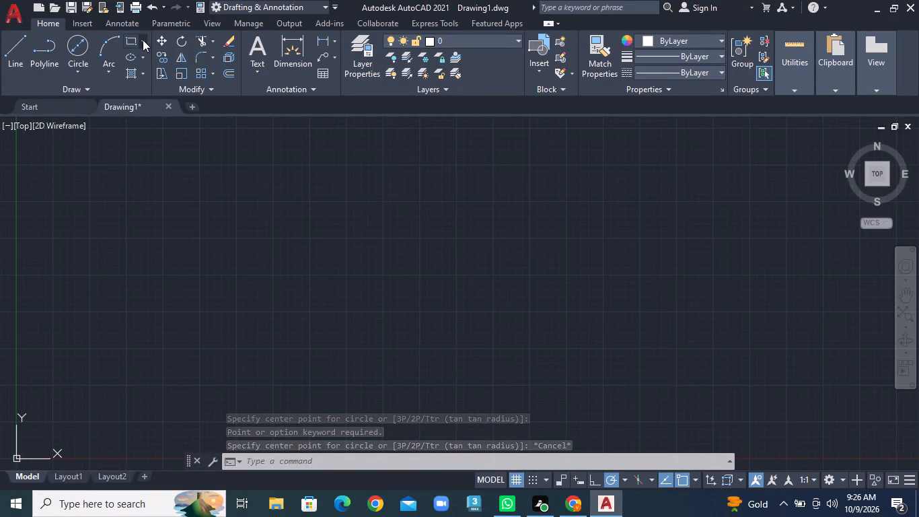
click(148, 65)
click(353, 160)
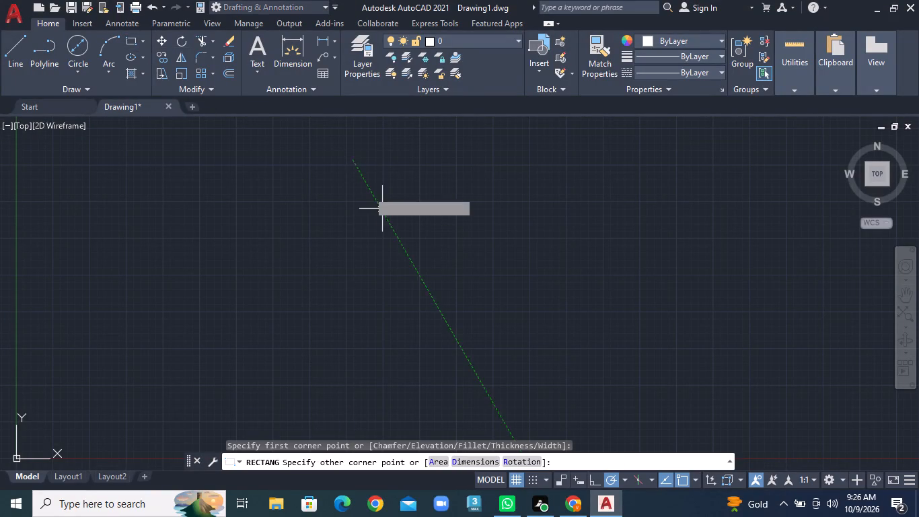
right_click(486, 353)
click(523, 245)
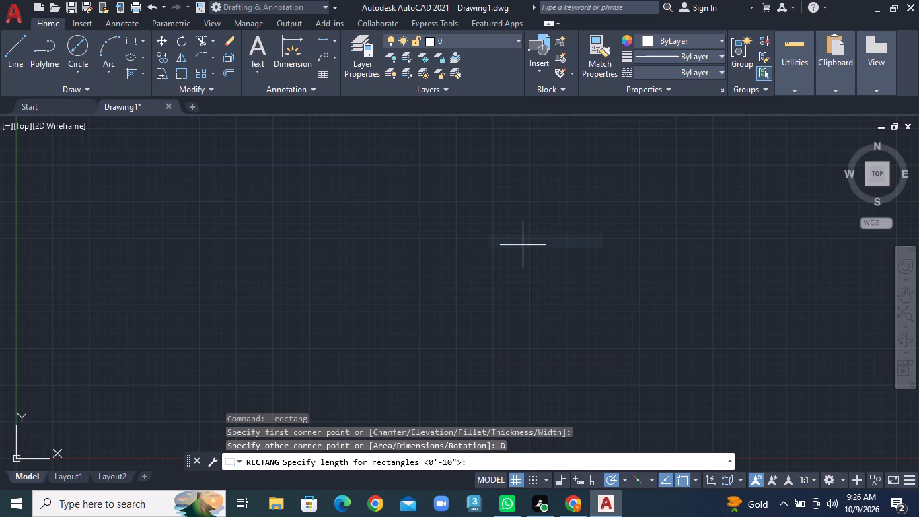
text(25')
key(Return)
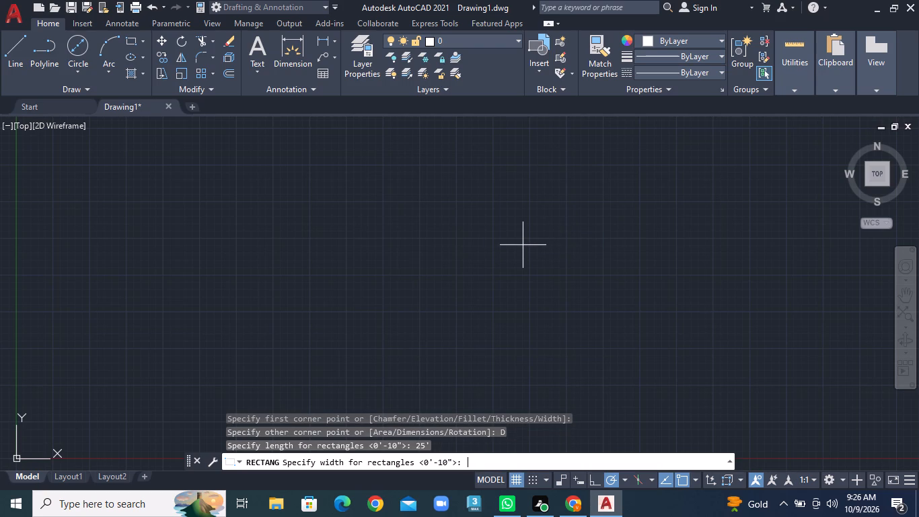
text(55')
key(Return)
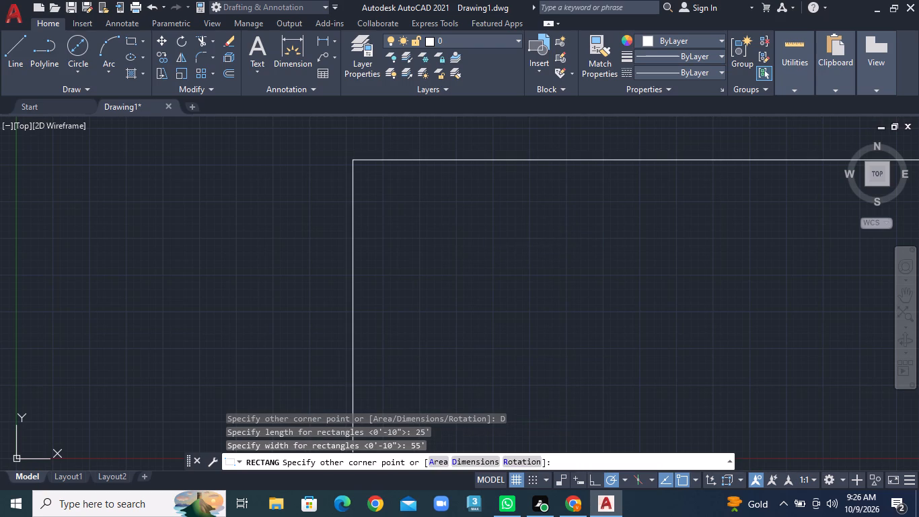
click(452, 238)
scroll(457, 262, down, 4)
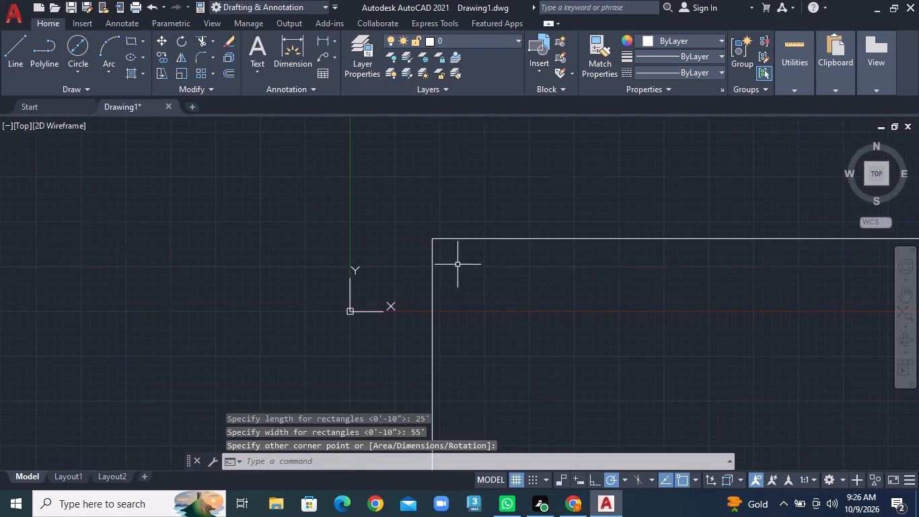
scroll(450, 266, down, 1)
click(451, 266)
scroll(503, 285, down, 1)
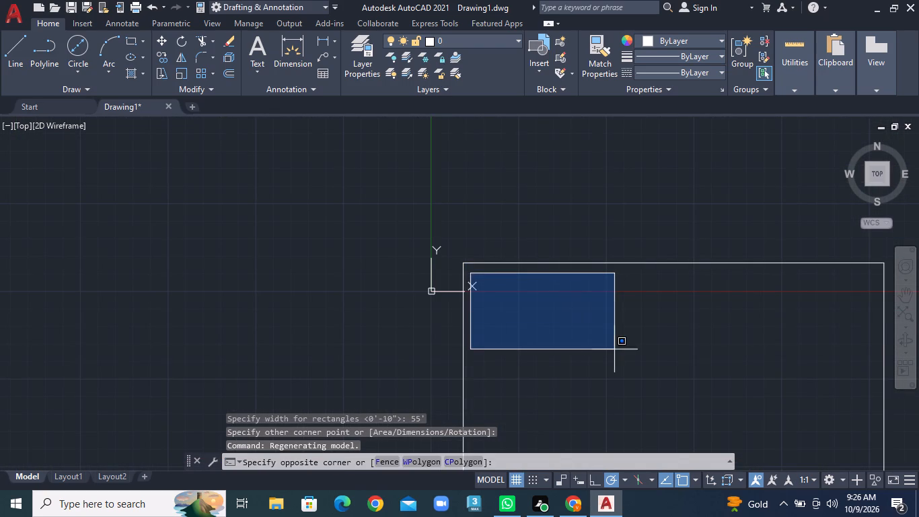
key(Escape)
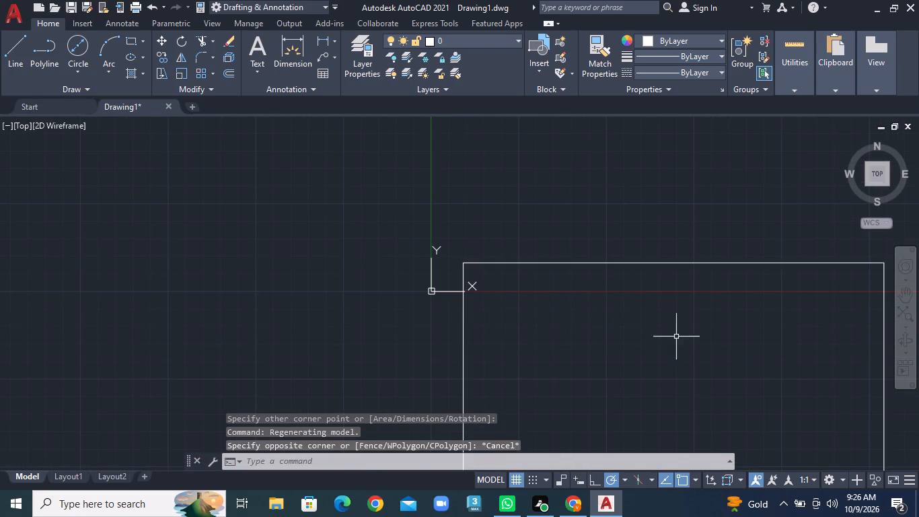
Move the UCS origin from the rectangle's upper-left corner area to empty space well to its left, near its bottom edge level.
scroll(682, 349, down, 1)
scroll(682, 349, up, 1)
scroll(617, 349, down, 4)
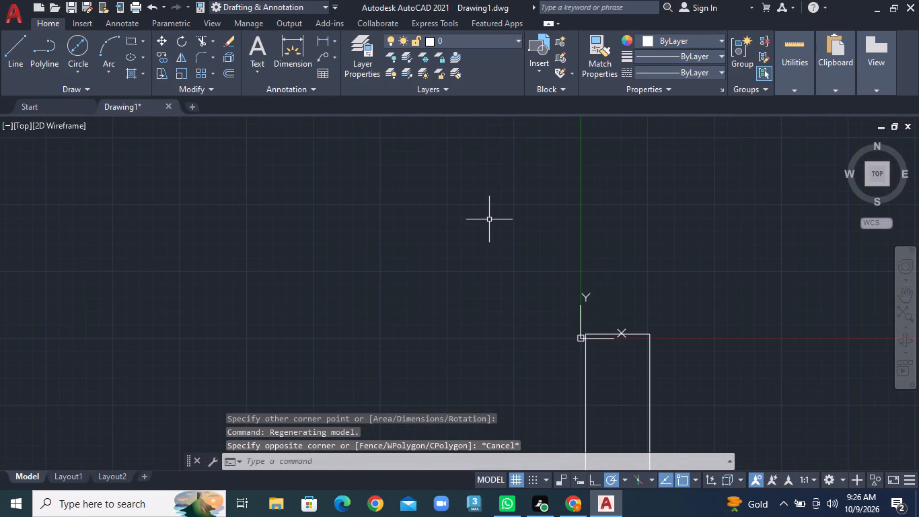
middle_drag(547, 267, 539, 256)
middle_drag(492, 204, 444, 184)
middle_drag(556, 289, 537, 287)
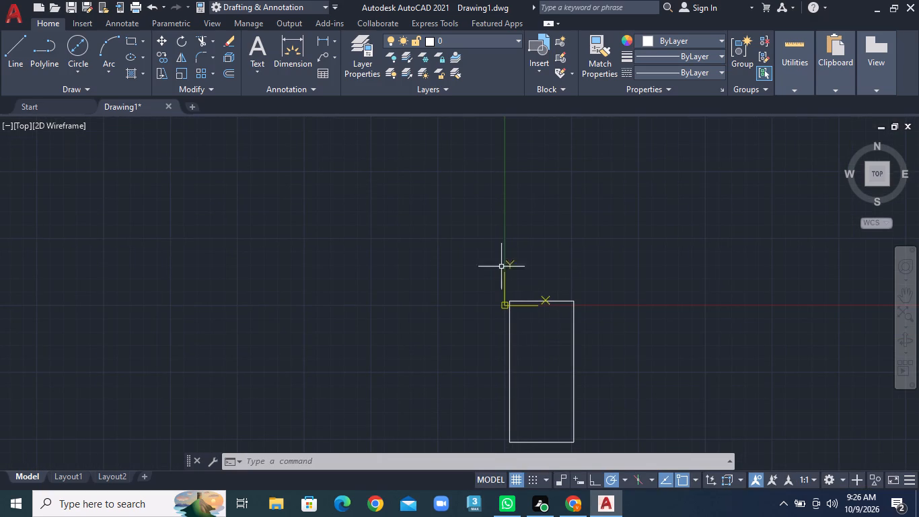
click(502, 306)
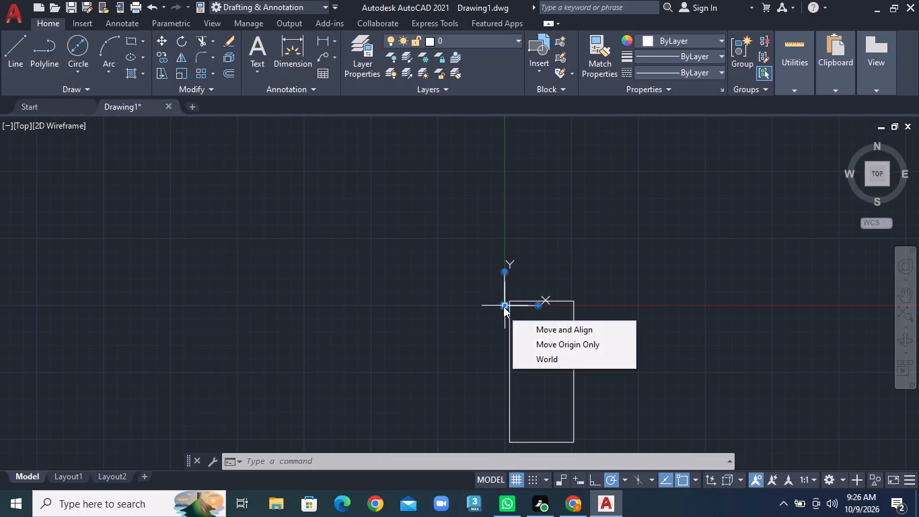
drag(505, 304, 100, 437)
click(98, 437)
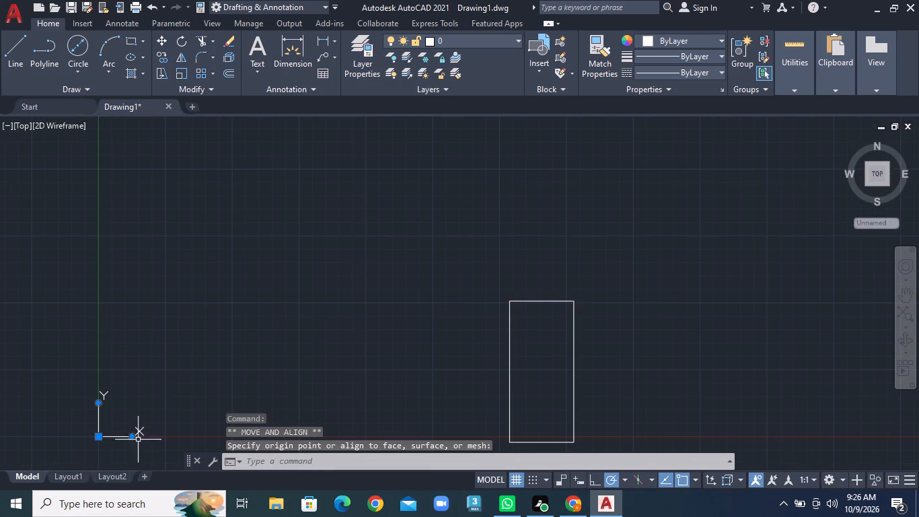
Move the UCS origin farther away, to empty space well below and to the left of the rectangle.
scroll(578, 403, up, 2)
middle_drag(575, 401, 556, 353)
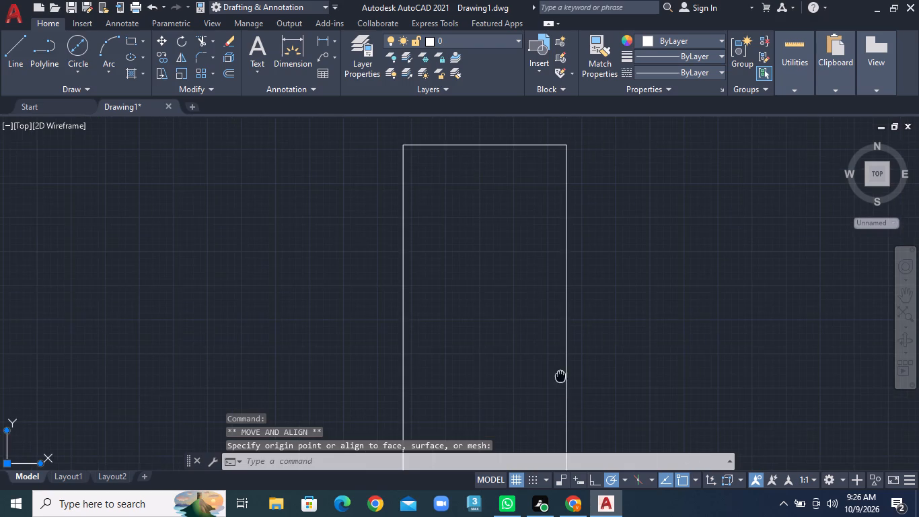
middle_drag(556, 353, 548, 297)
middle_click(548, 297)
middle_click(548, 297)
scroll(548, 297, up, 1)
scroll(550, 302, down, 3)
scroll(550, 309, up, 2)
scroll(539, 367, down, 1)
middle_drag(544, 372, 547, 230)
click(85, 258)
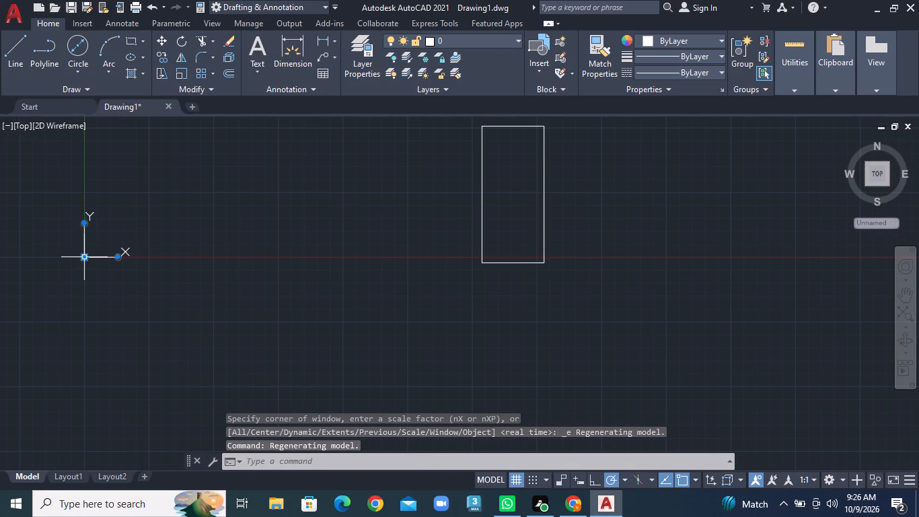
drag(86, 257, 34, 467)
click(31, 462)
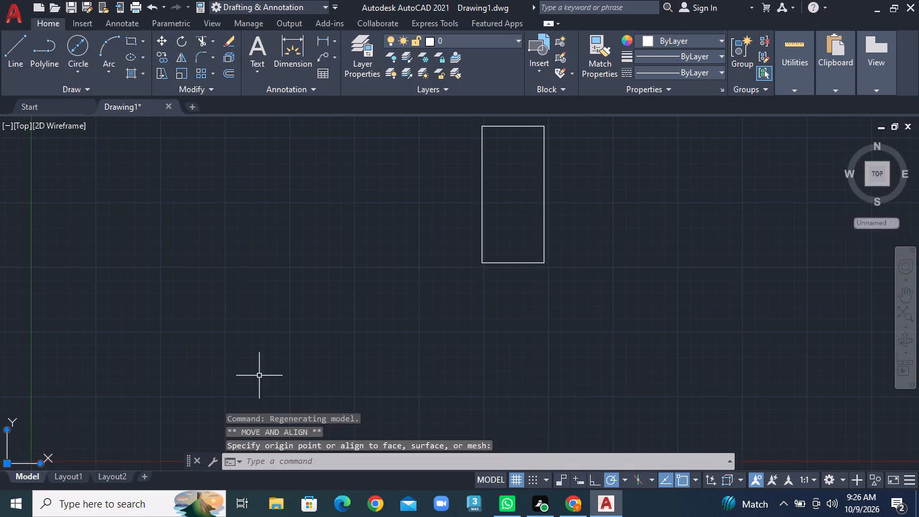
Offset the 25' by 55' rectangle 9" inward to form the outer wall thickness.
scroll(466, 229, up, 2)
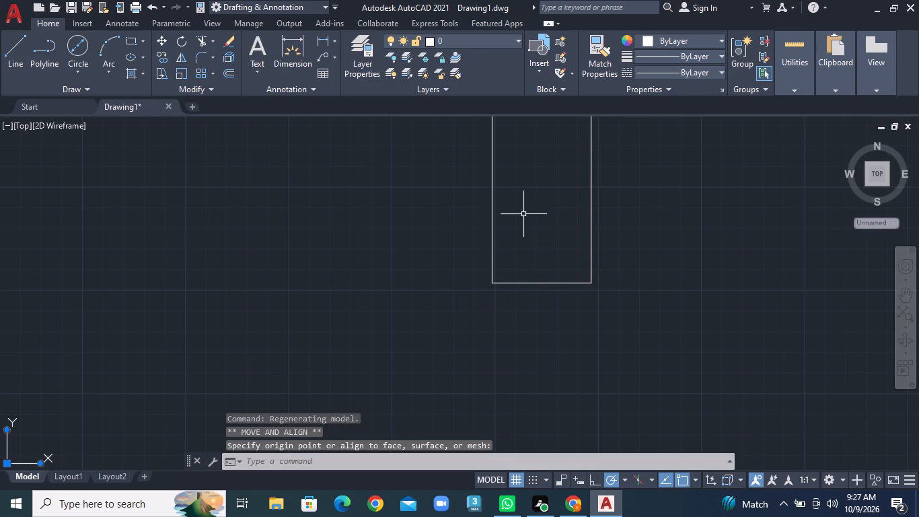
middle_drag(523, 213, 471, 357)
scroll(473, 339, up, 1)
middle_drag(474, 339, 474, 338)
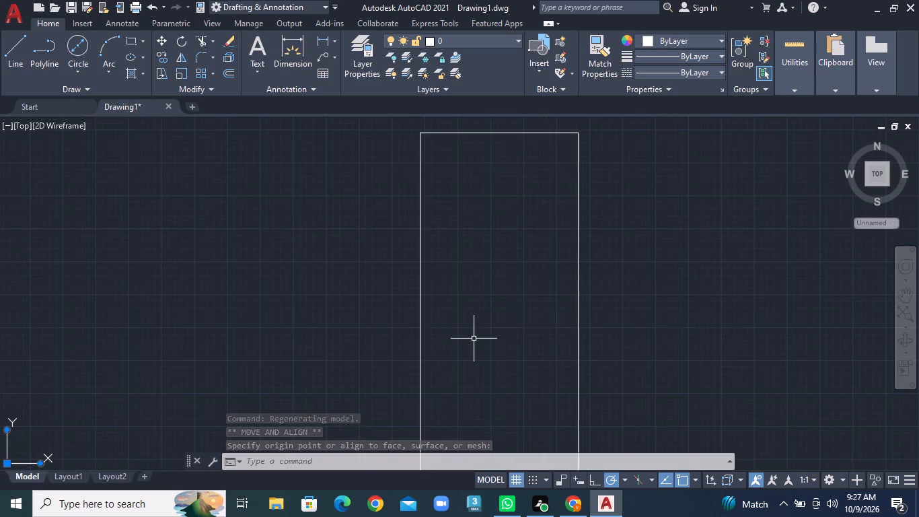
middle_drag(474, 338, 474, 316)
scroll(474, 316, down, 1)
middle_drag(474, 324, 464, 305)
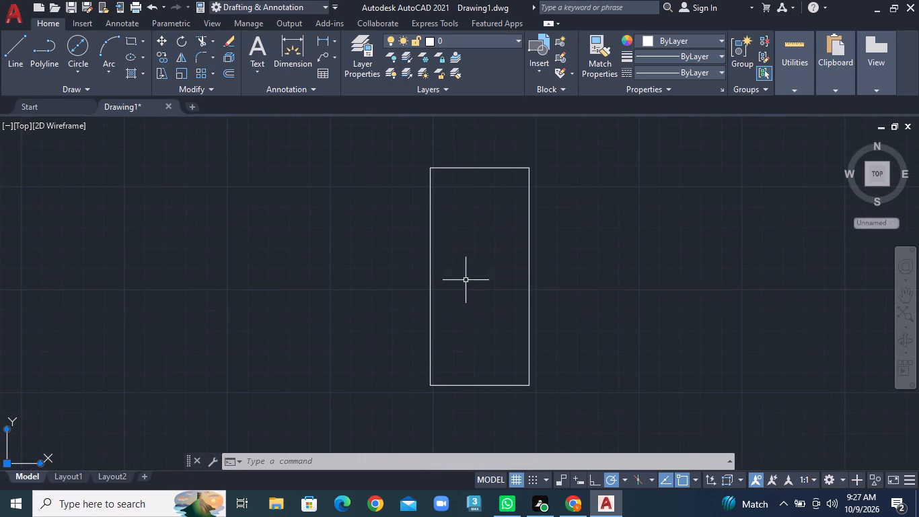
click(226, 73)
text(9")
key(Return)
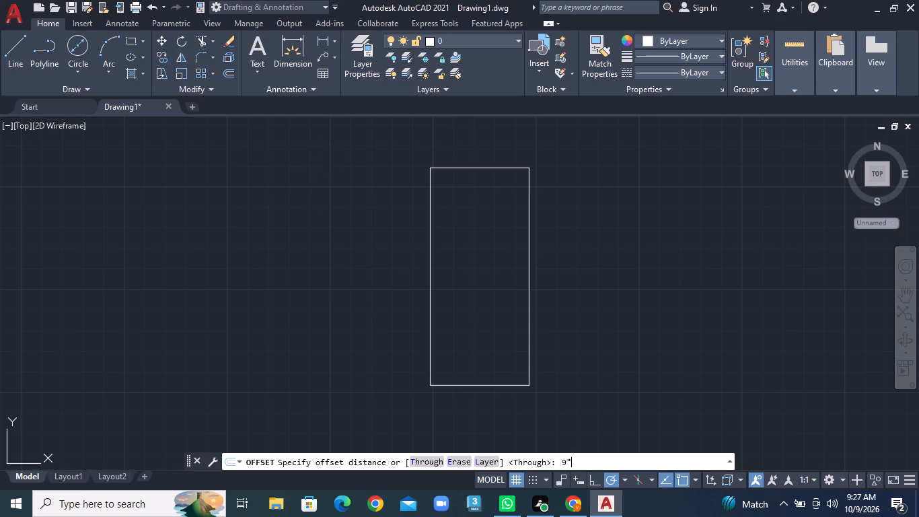
click(464, 168)
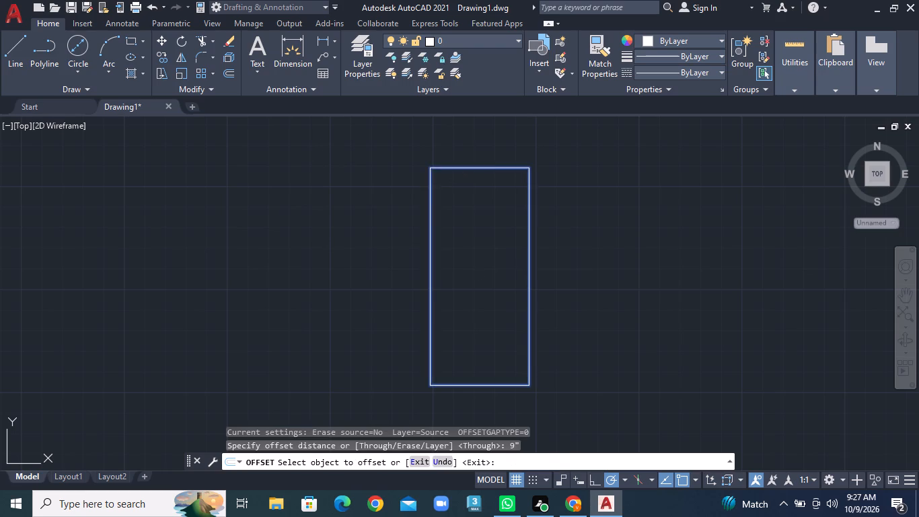
click(468, 209)
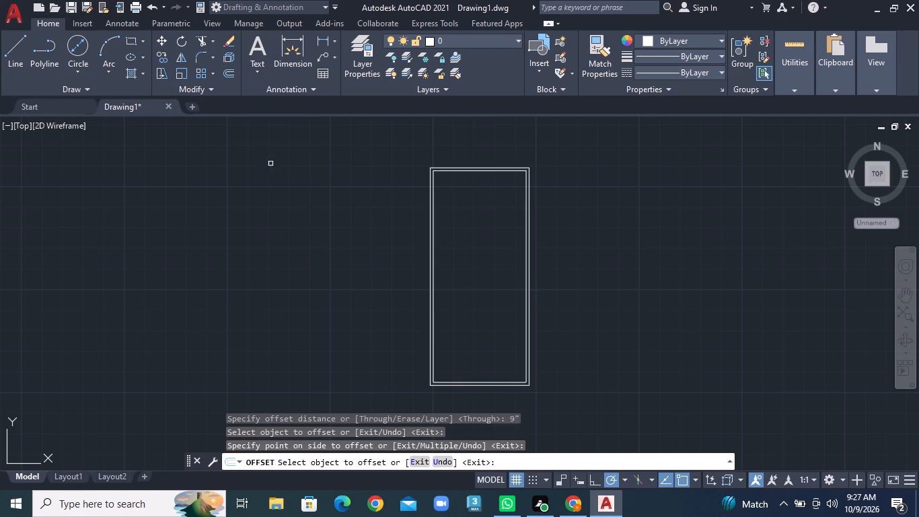
key(Escape)
Explode the inner rectangle into separate lines.
key(x)
key(Return)
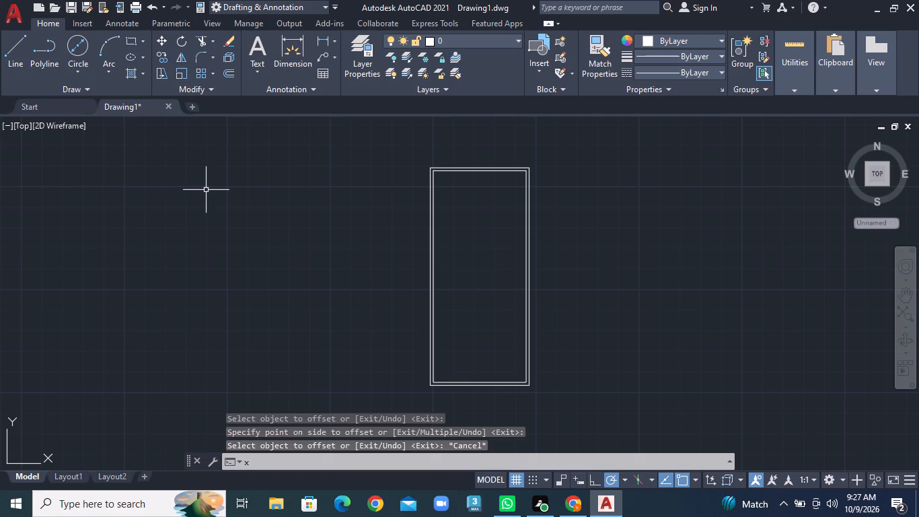
click(434, 297)
key(Return)
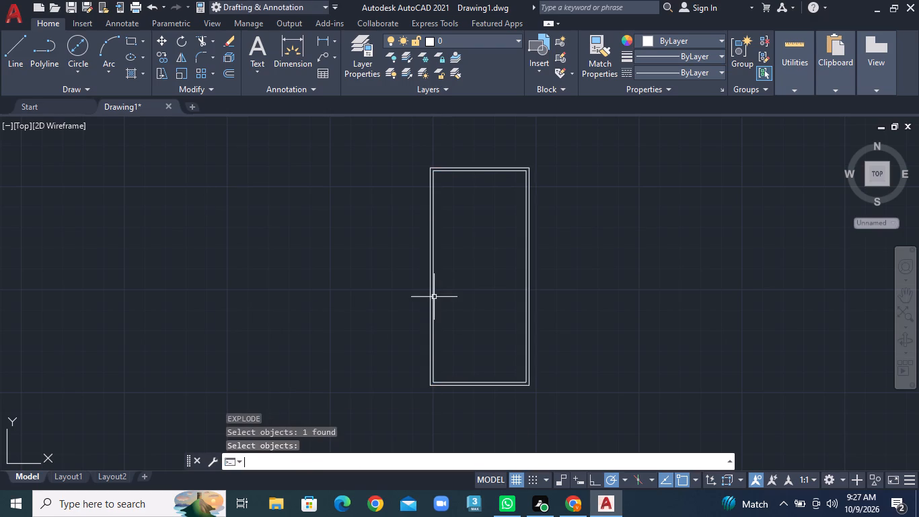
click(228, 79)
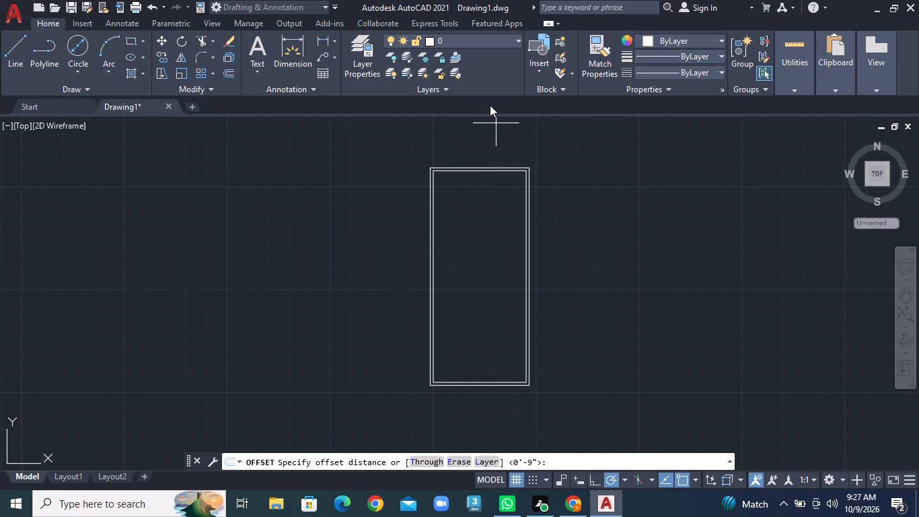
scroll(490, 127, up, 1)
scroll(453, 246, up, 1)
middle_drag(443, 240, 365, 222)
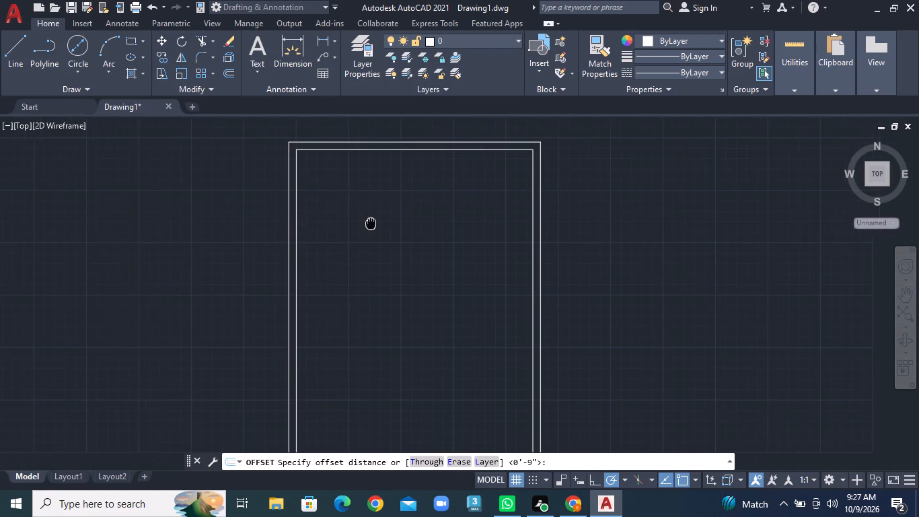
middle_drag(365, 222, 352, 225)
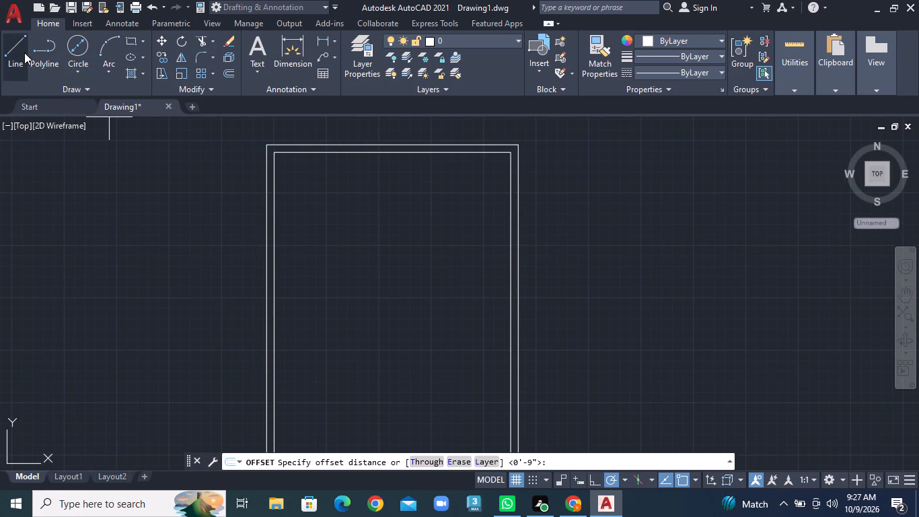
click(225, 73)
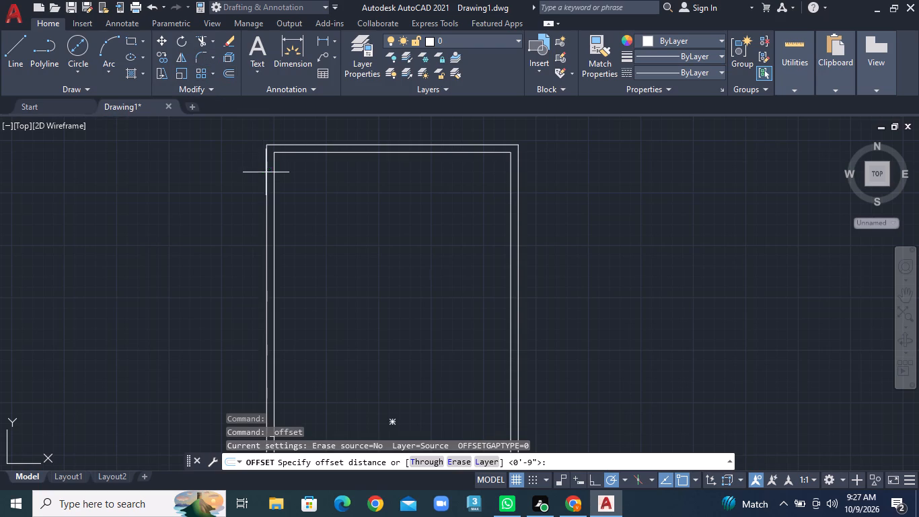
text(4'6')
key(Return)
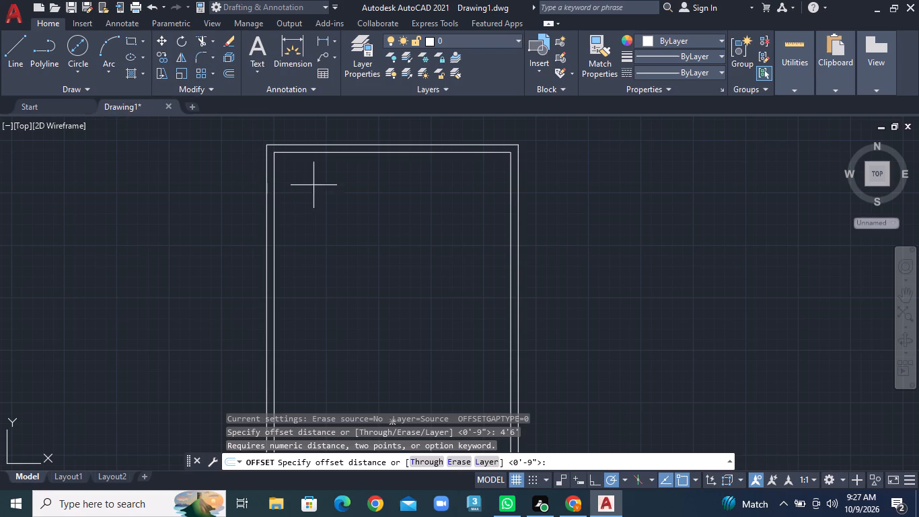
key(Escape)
Offset the inner left wall line 4'6" to the right, into the interior of the plan.
click(232, 73)
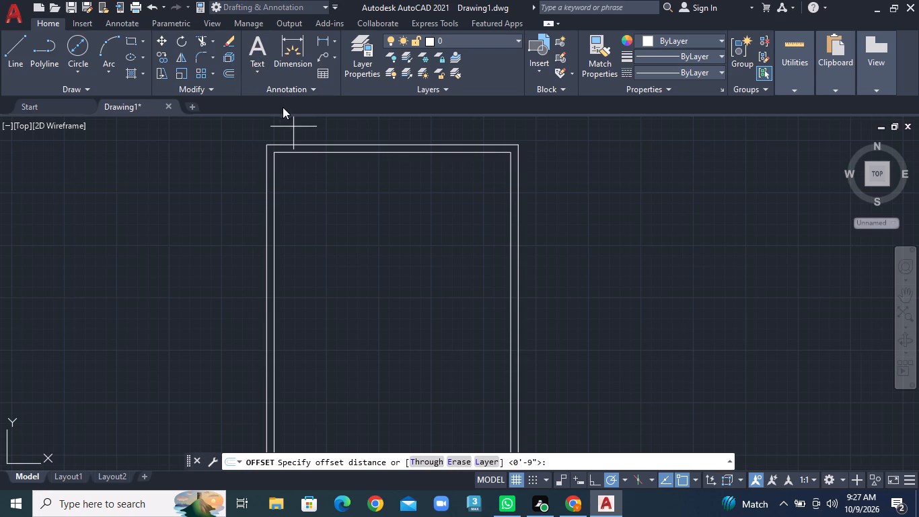
text(4'6")
key(Return)
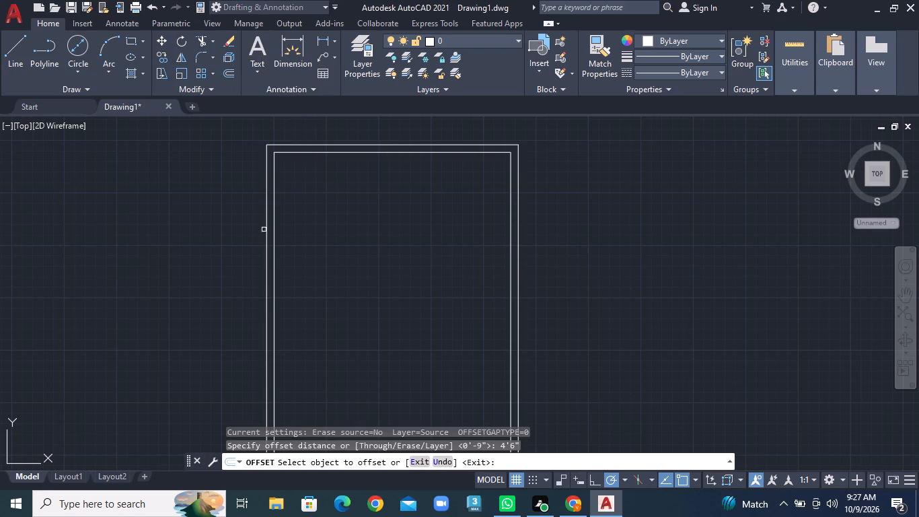
click(273, 223)
click(353, 226)
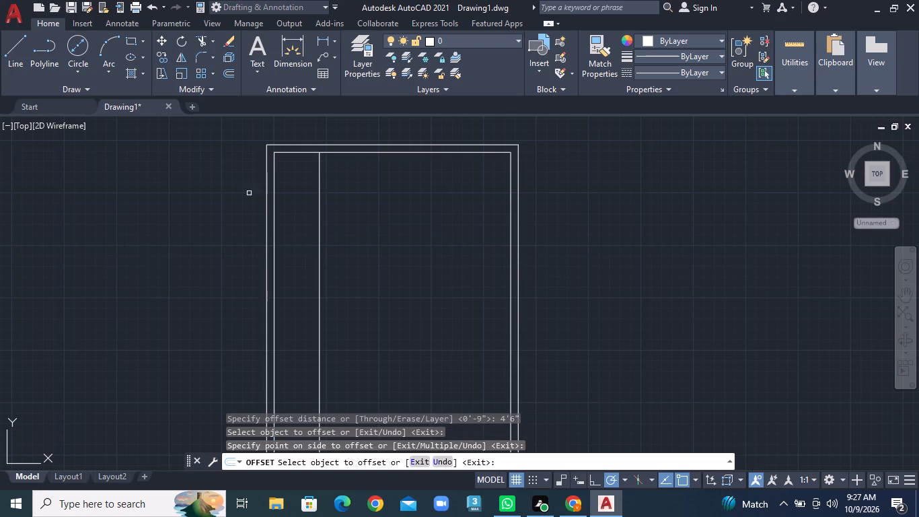
Offset the vertical partition line 4" to the right to give the first interior partition its thickness.
click(225, 73)
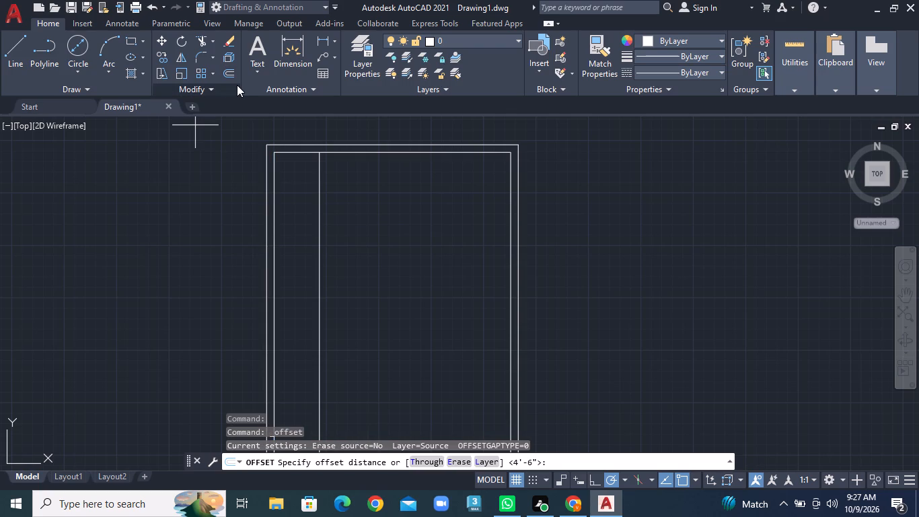
text(4")
key(Return)
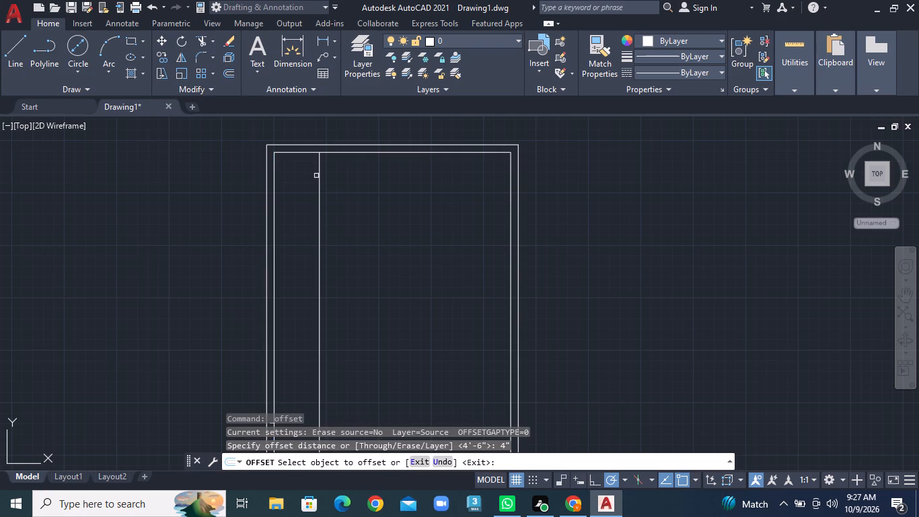
click(319, 183)
click(353, 183)
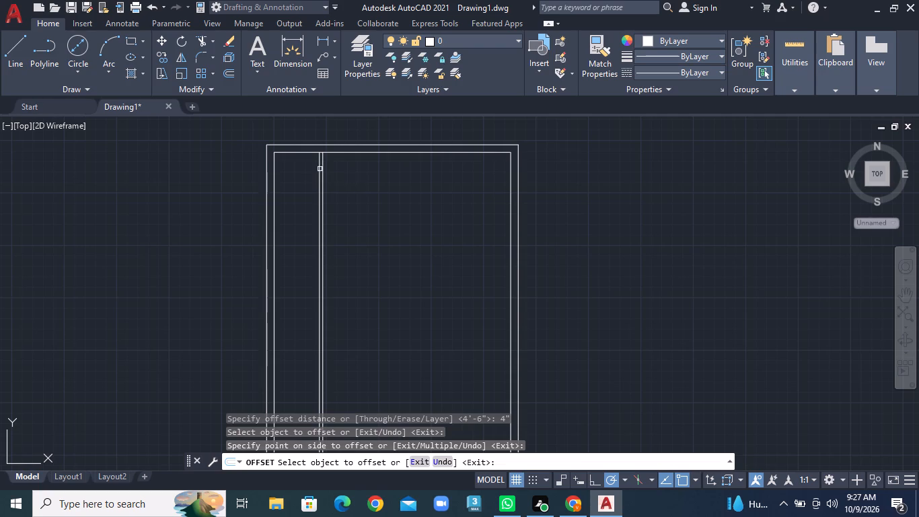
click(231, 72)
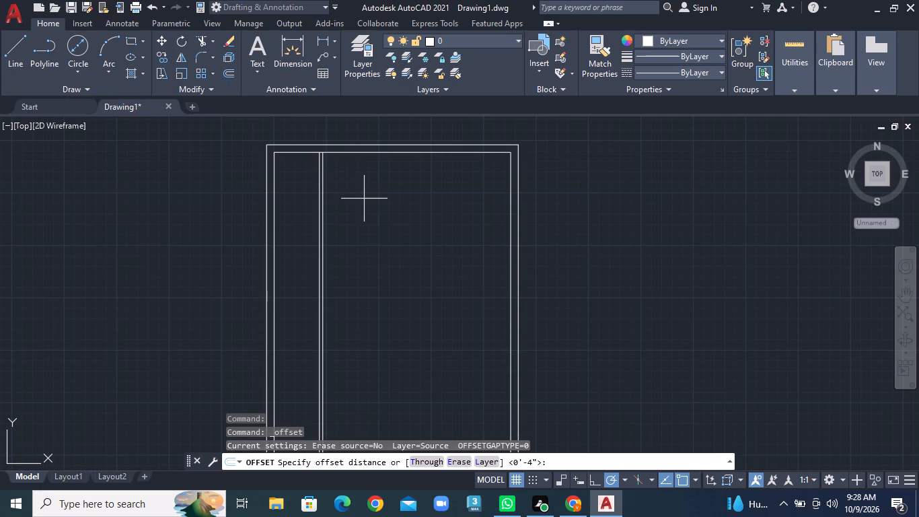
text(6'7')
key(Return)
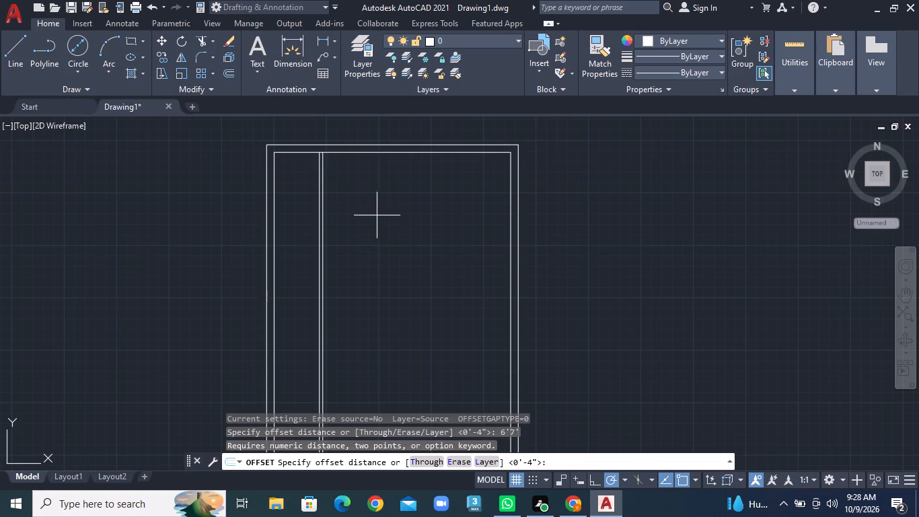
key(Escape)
Offset the right-hand line of the 4" vertical partition 6'7" to the right.
click(231, 76)
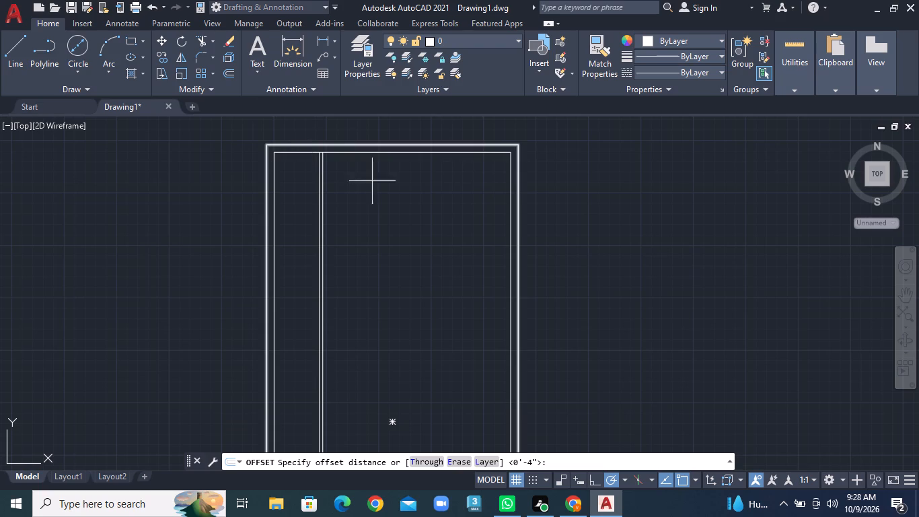
text(6'7")
key(Return)
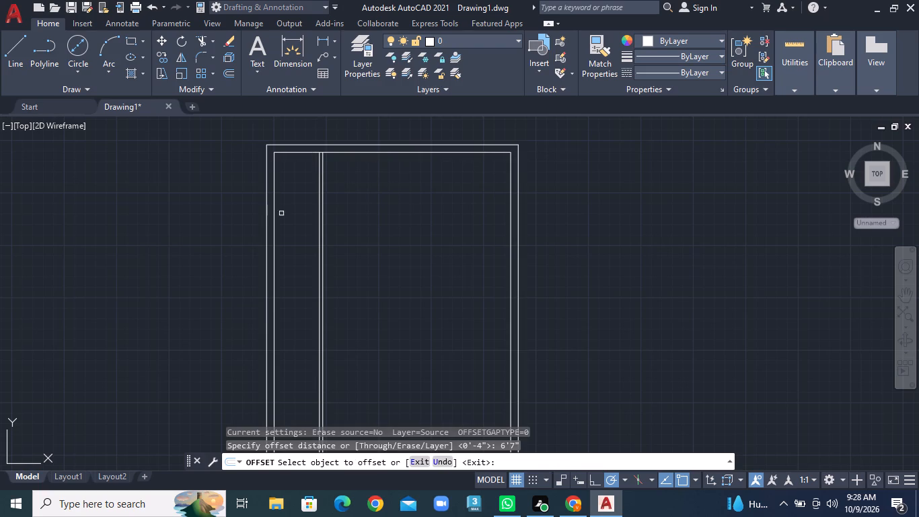
click(324, 212)
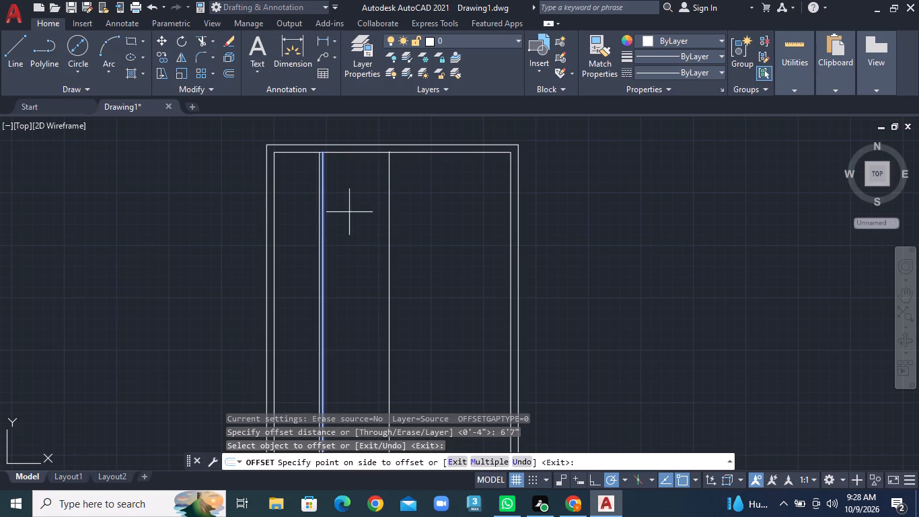
click(390, 217)
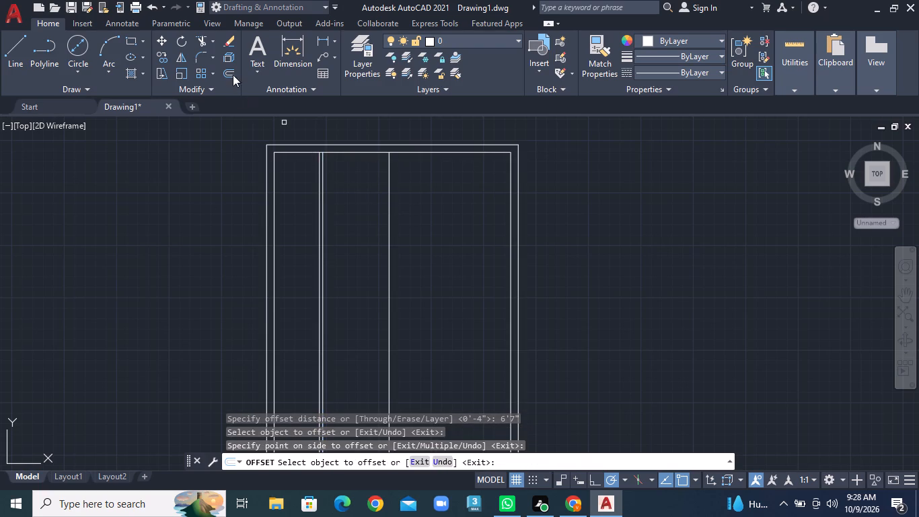
Offset the newest vertical line 9" to the right to form a second, thicker vertical partition.
click(233, 75)
text(9")
key(Return)
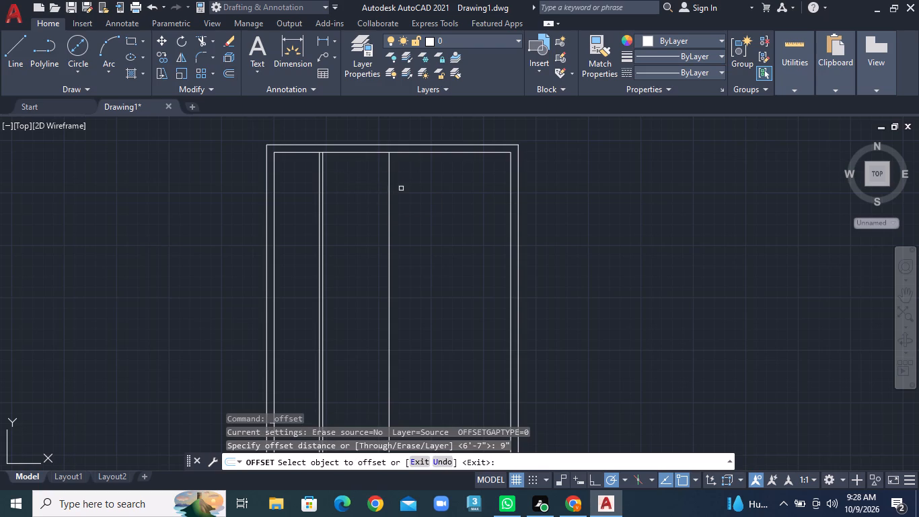
click(389, 195)
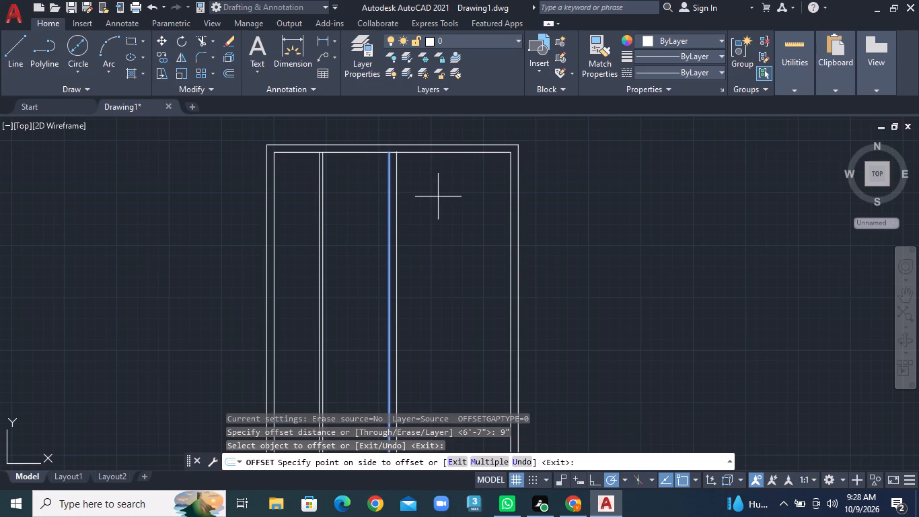
click(438, 197)
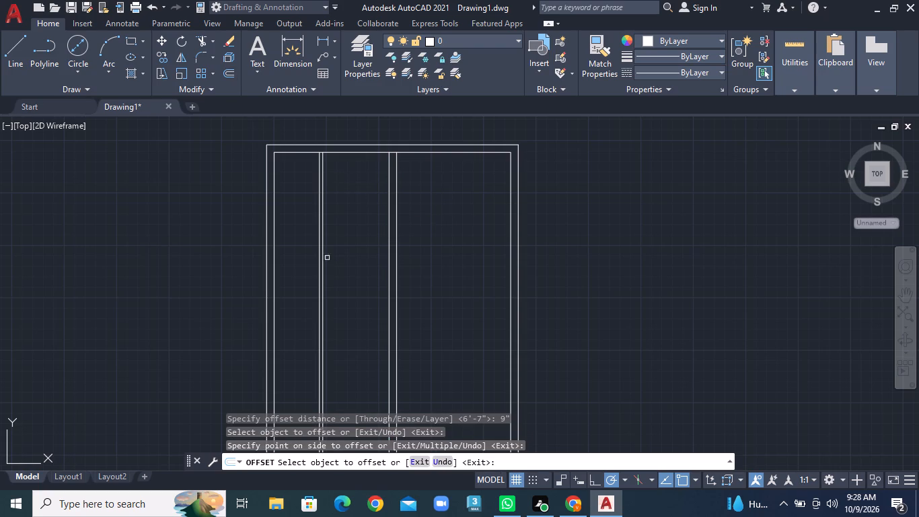
Offset the inner top wall line 5' downward into the plan.
click(231, 74)
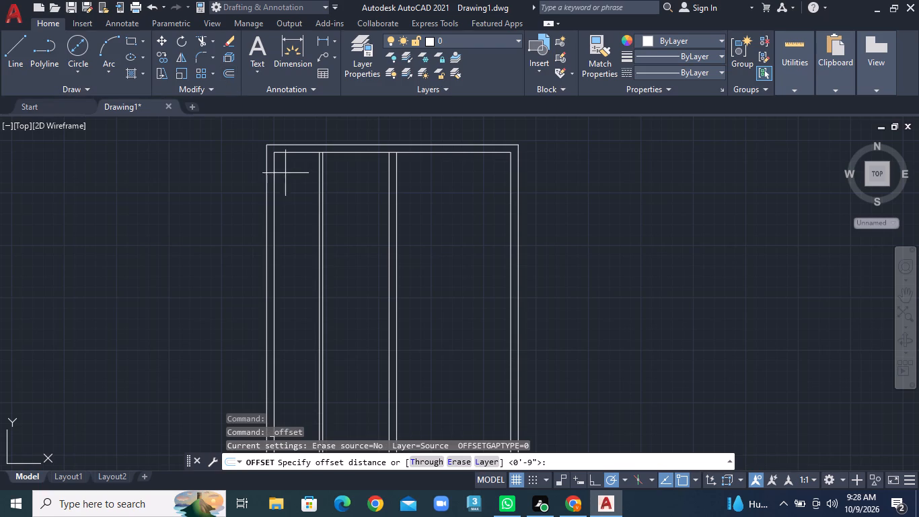
text(5')
key(Return)
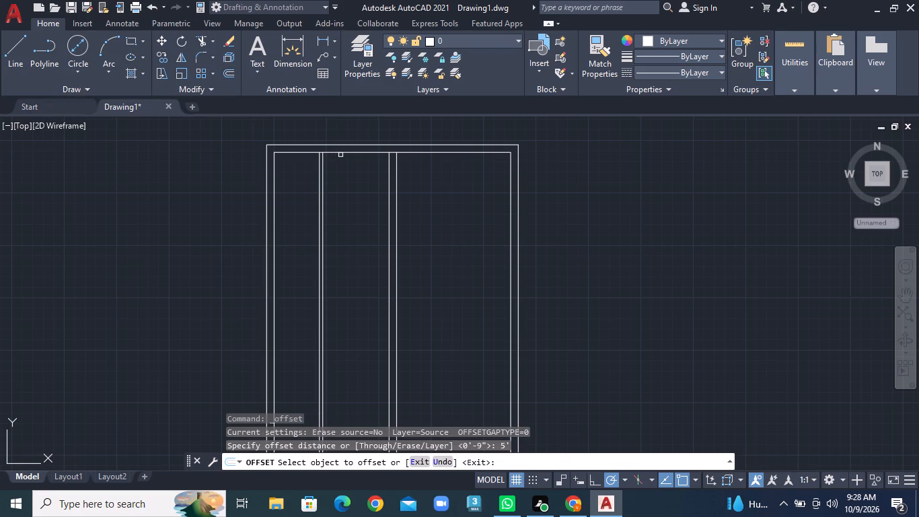
click(342, 153)
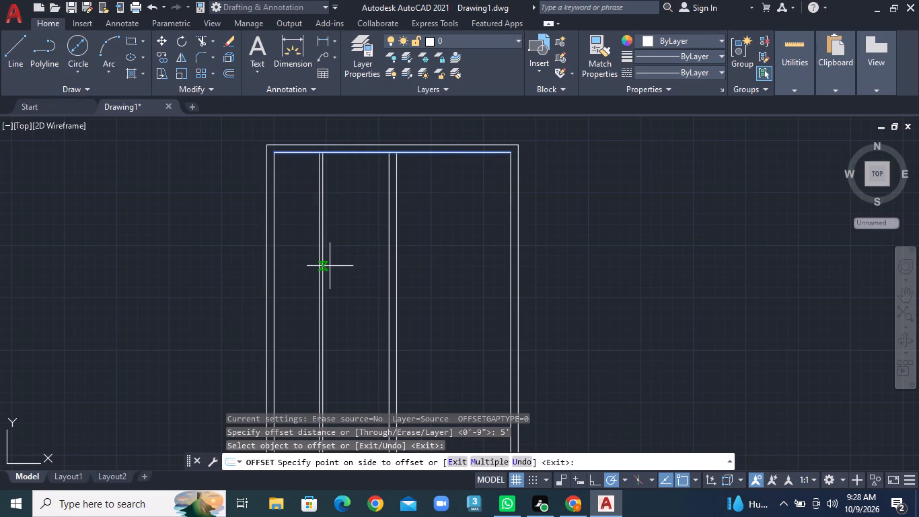
click(330, 266)
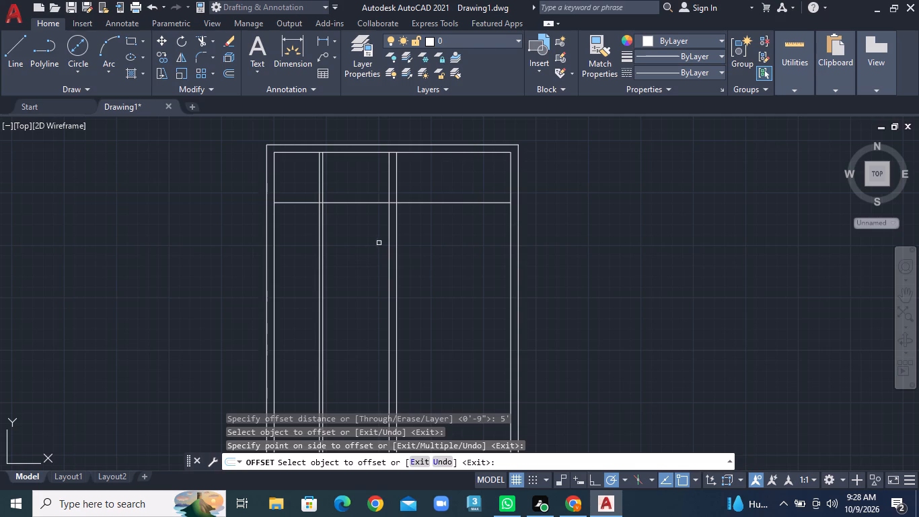
Offset the new horizontal line 4" downward to form a horizontal partition below the top wall.
click(231, 74)
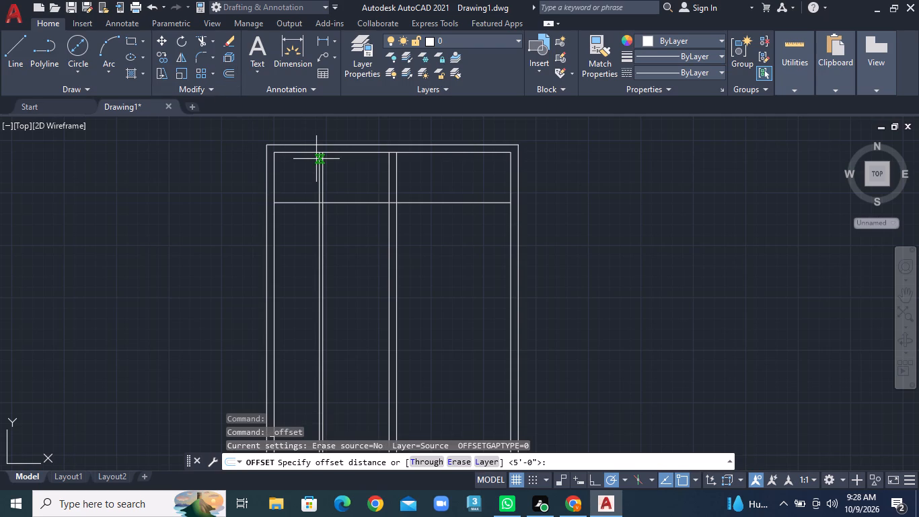
text(4")
key(Return)
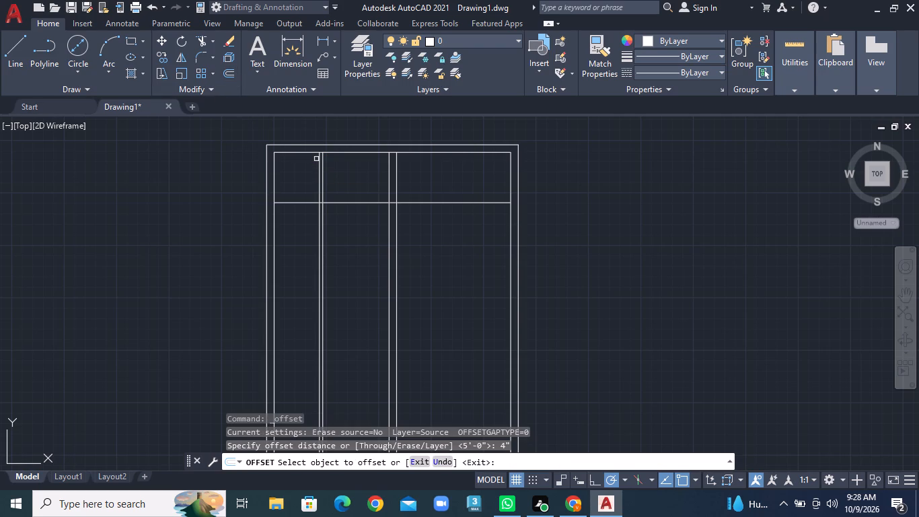
click(343, 203)
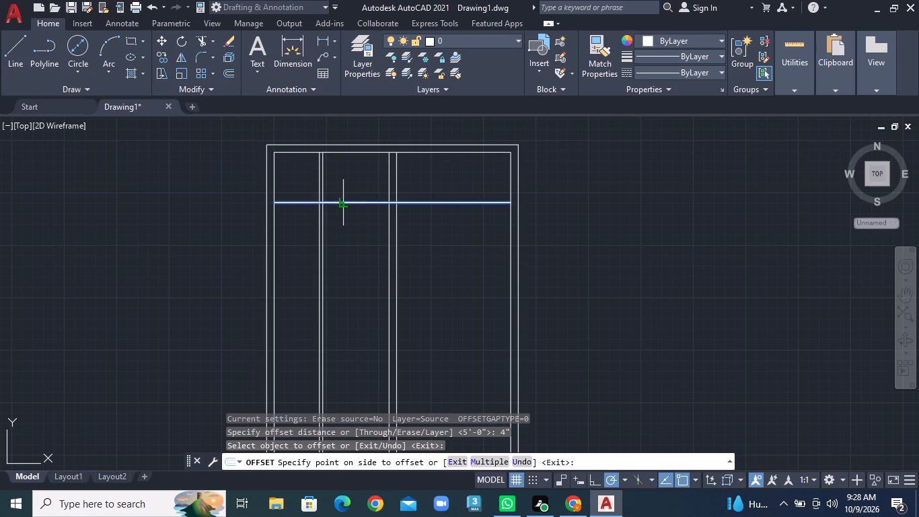
click(343, 247)
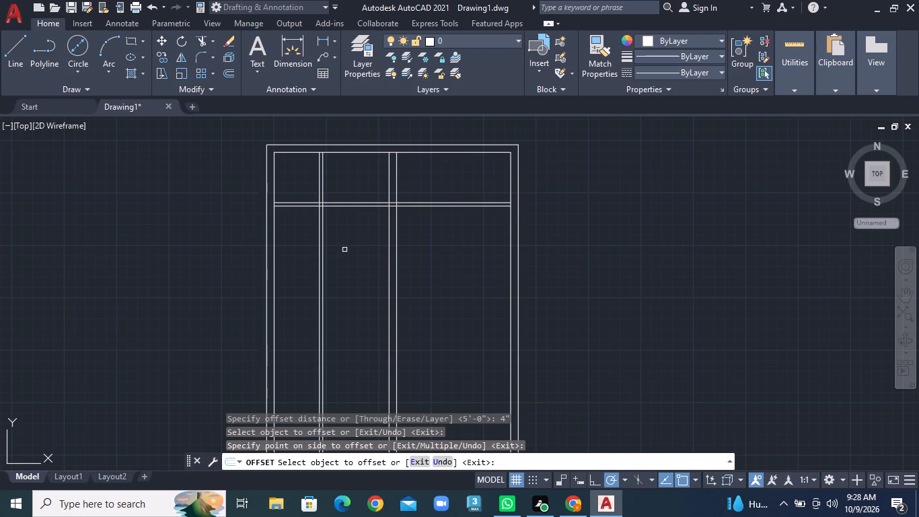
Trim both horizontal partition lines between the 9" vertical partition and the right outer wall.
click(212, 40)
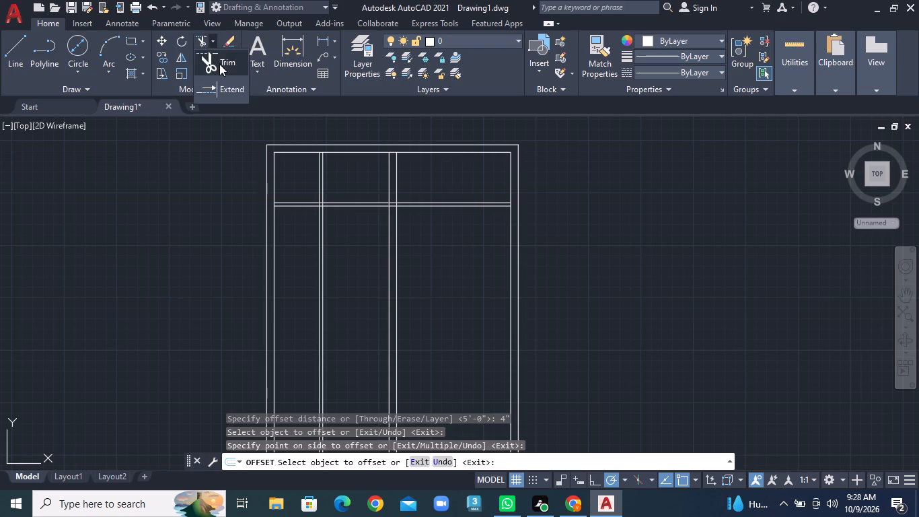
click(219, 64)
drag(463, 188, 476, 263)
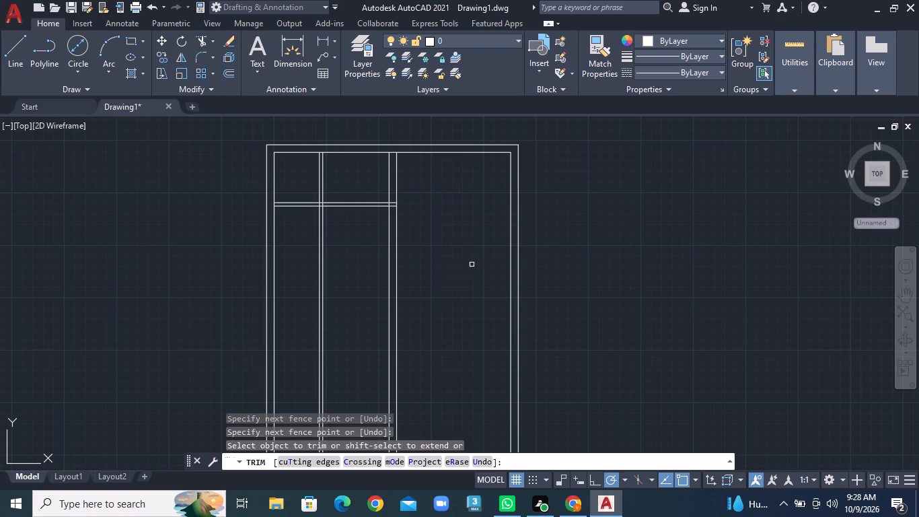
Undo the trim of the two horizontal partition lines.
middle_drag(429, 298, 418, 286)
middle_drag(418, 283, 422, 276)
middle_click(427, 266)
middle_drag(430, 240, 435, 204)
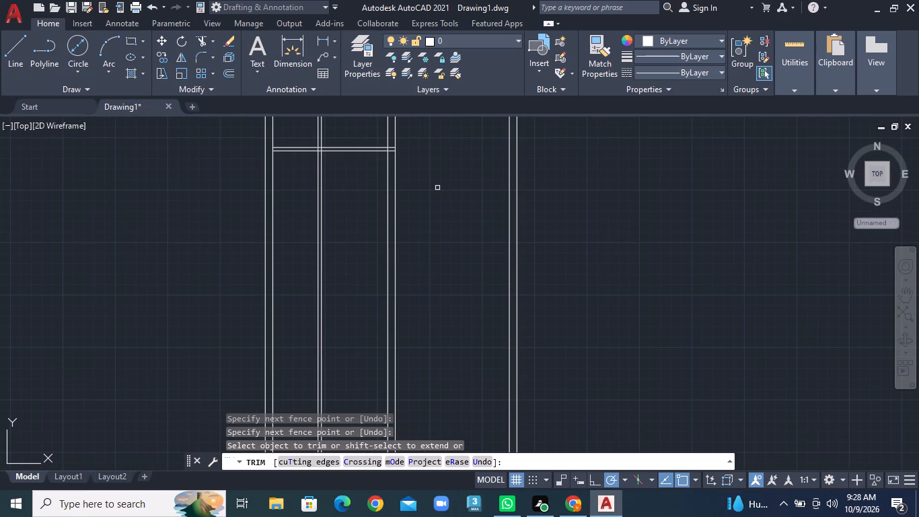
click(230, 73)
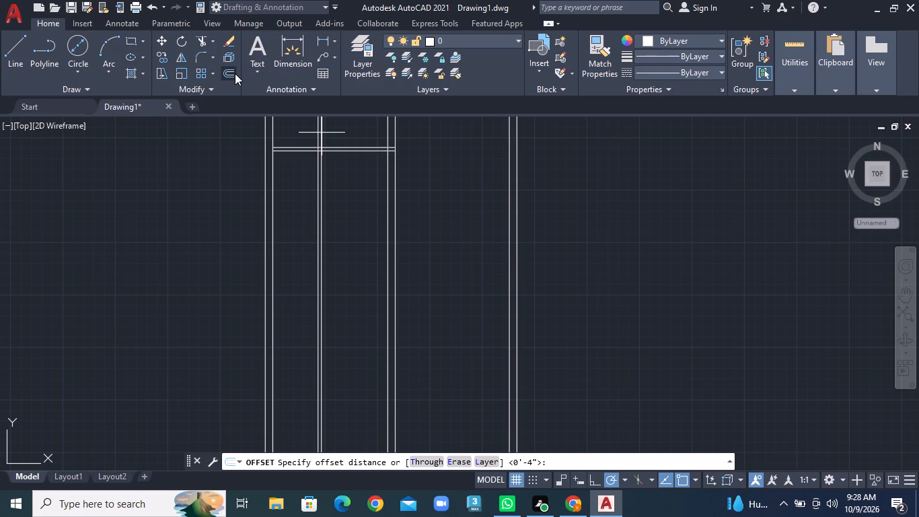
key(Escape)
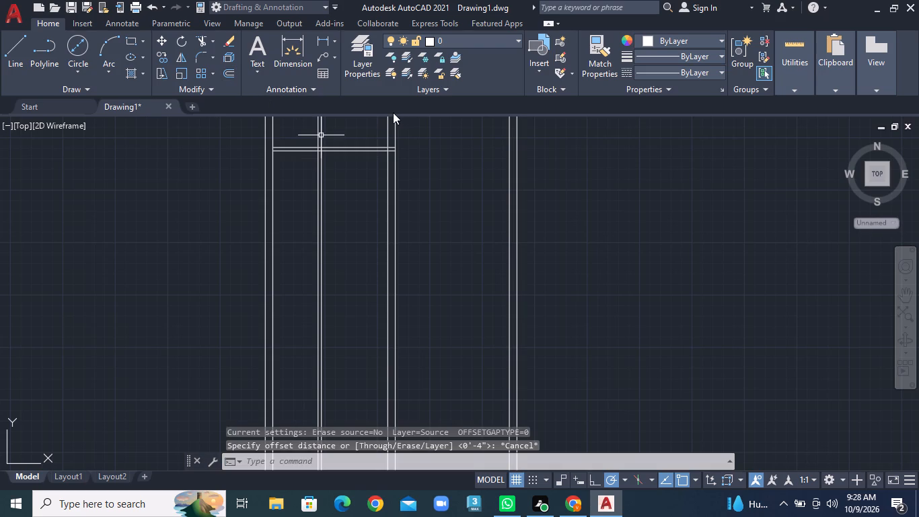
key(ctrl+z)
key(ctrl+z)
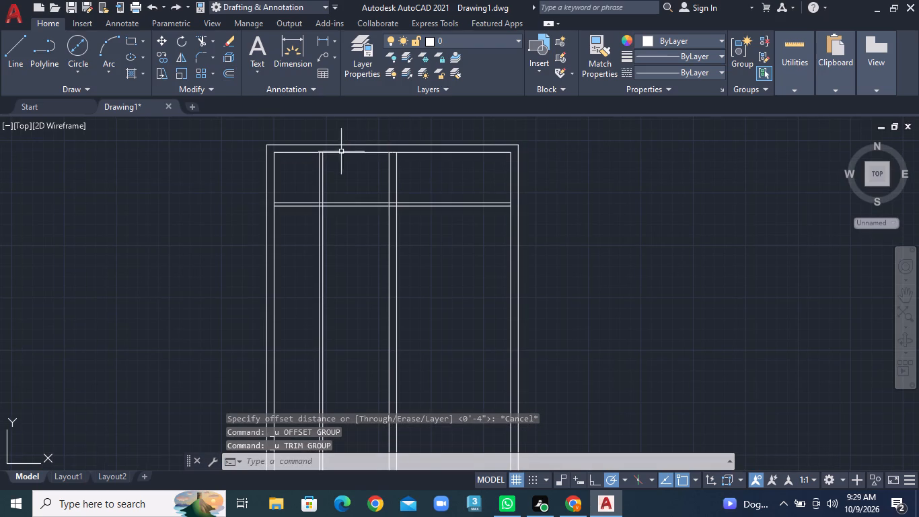
Offset the lower line of the 4" horizontal partition 14'5" downward.
middle_drag(381, 213, 360, 184)
middle_click(357, 177)
middle_click(352, 174)
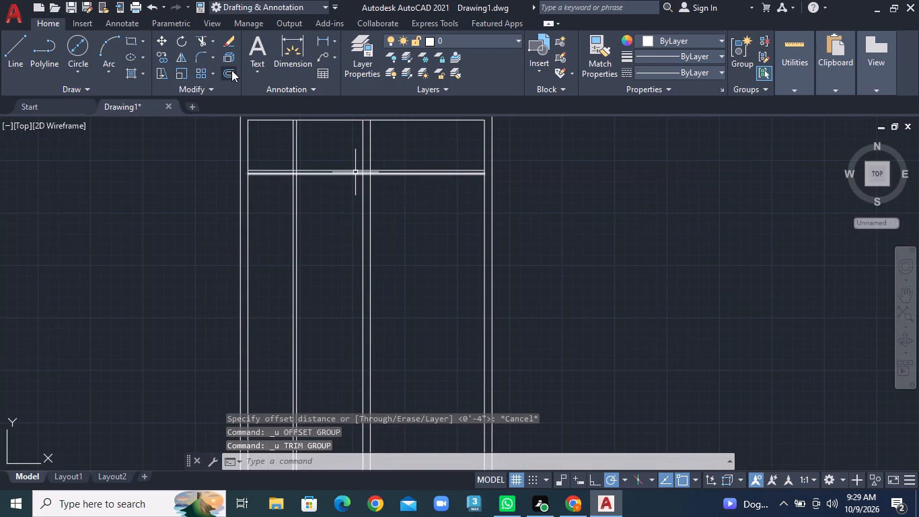
click(229, 74)
text(14'5")
key(Return)
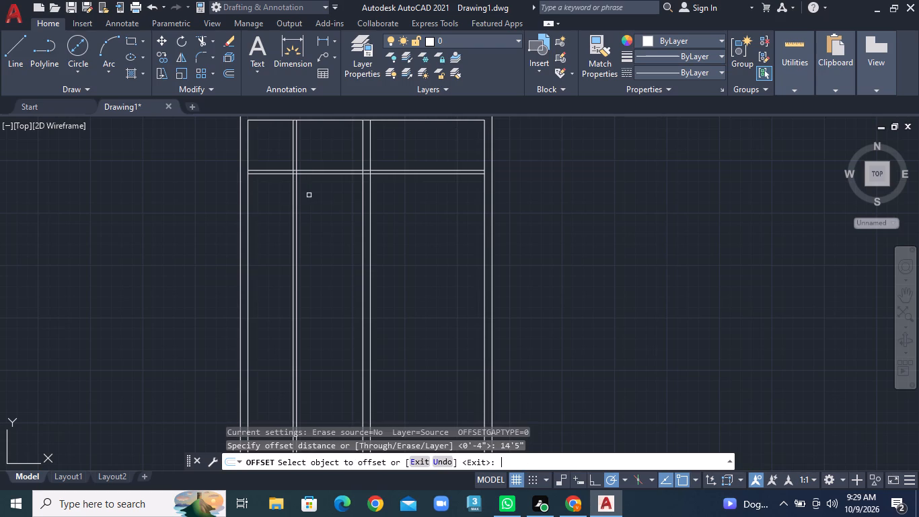
click(308, 174)
click(326, 272)
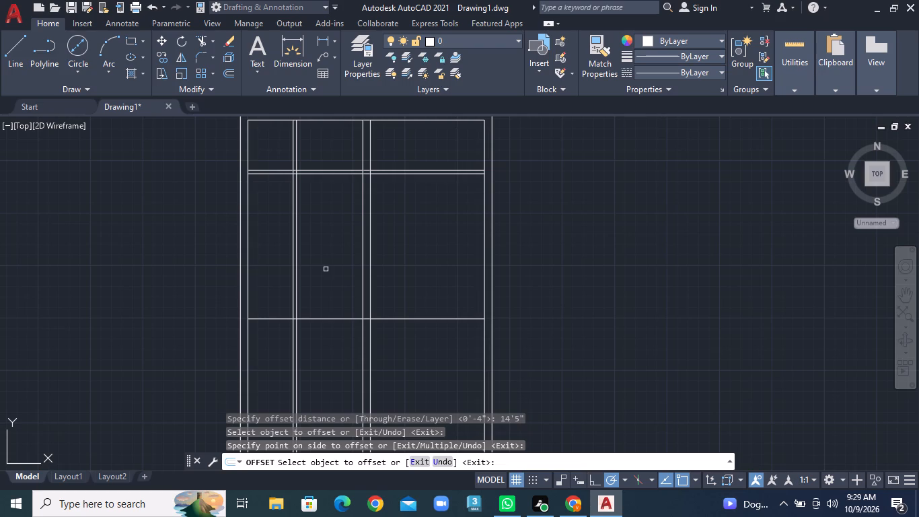
Offset the new lower horizontal line 9" downward to form a second horizontal partition.
click(229, 73)
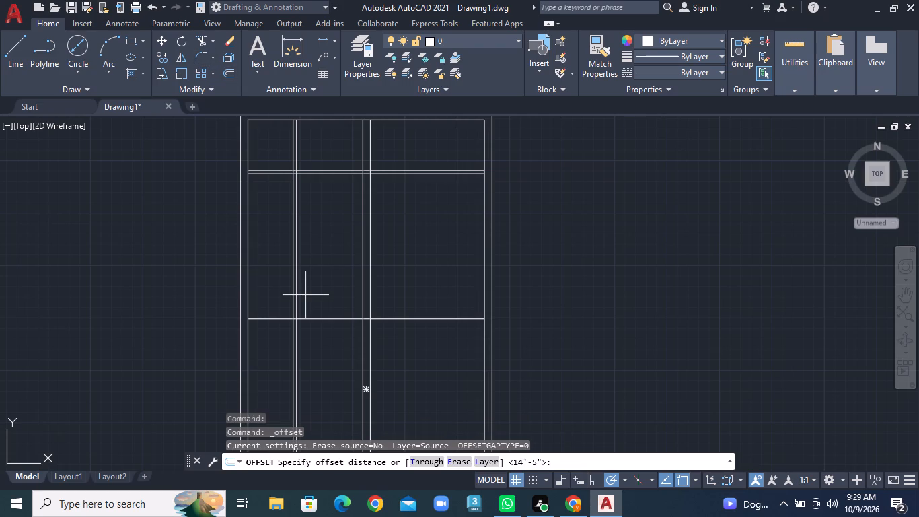
text(9")
key(Return)
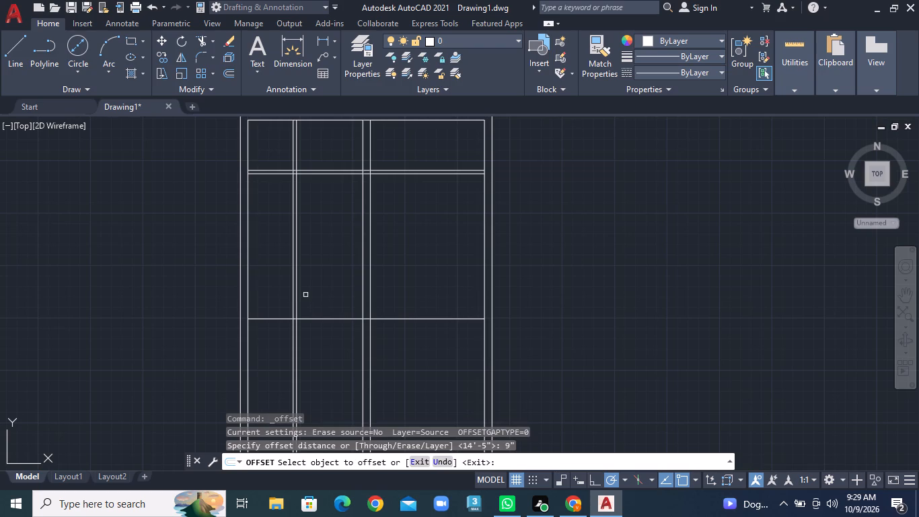
click(309, 318)
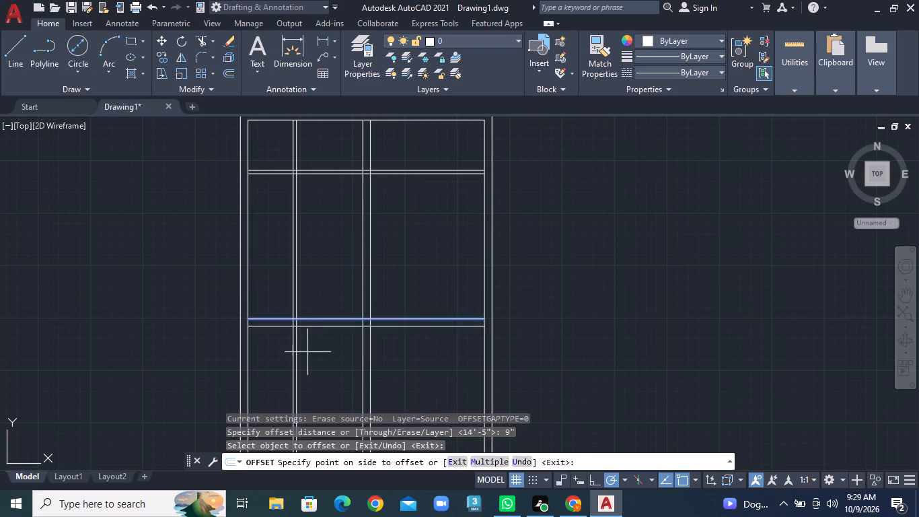
click(307, 352)
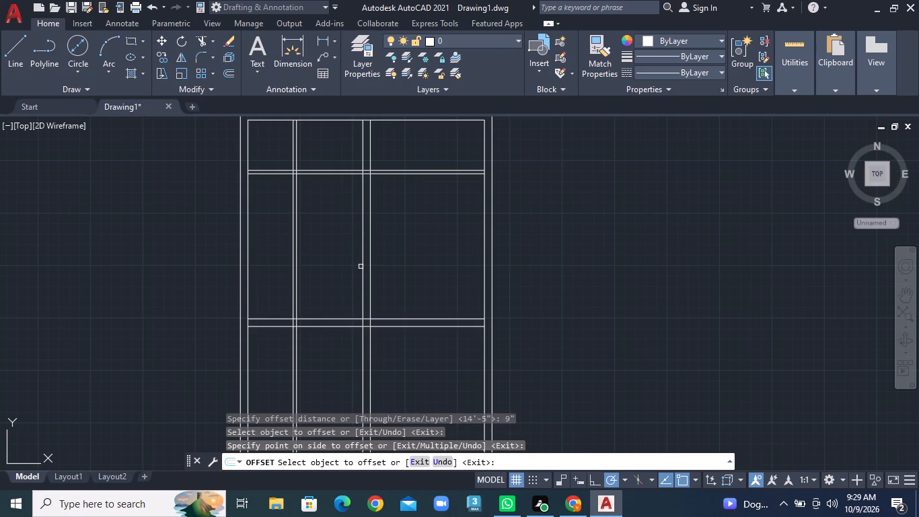
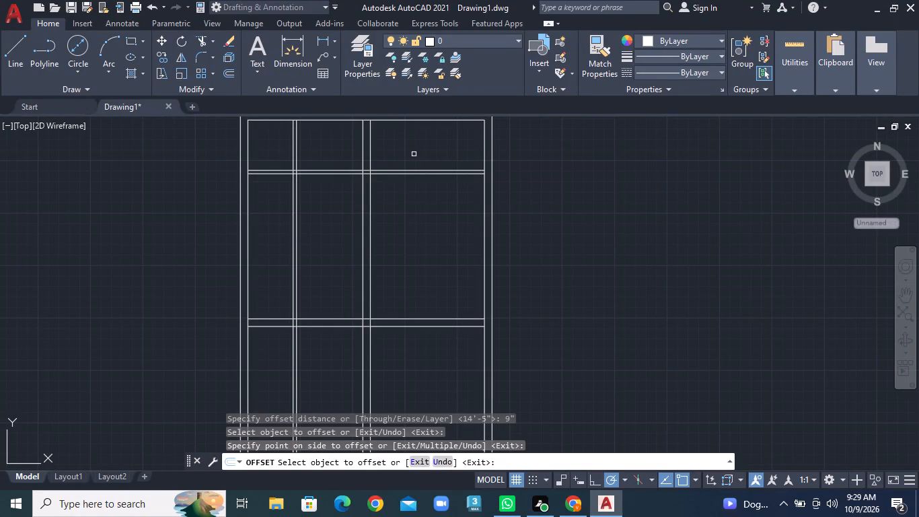
Trim both lines of the 4" horizontal partition between the 9" vertical partition and the right outer wall.
click(213, 40)
click(240, 66)
drag(430, 149, 431, 229)
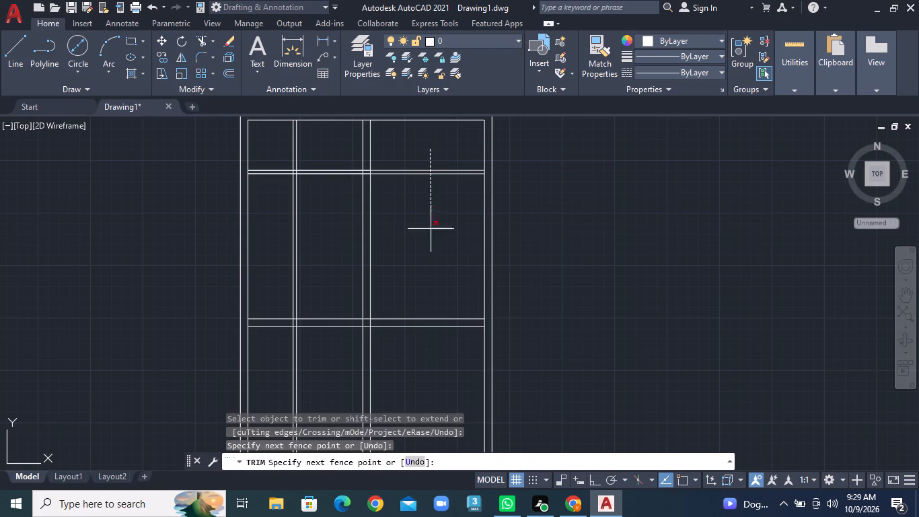
Offset the inner line of the top outer wall 13' downward.
click(231, 74)
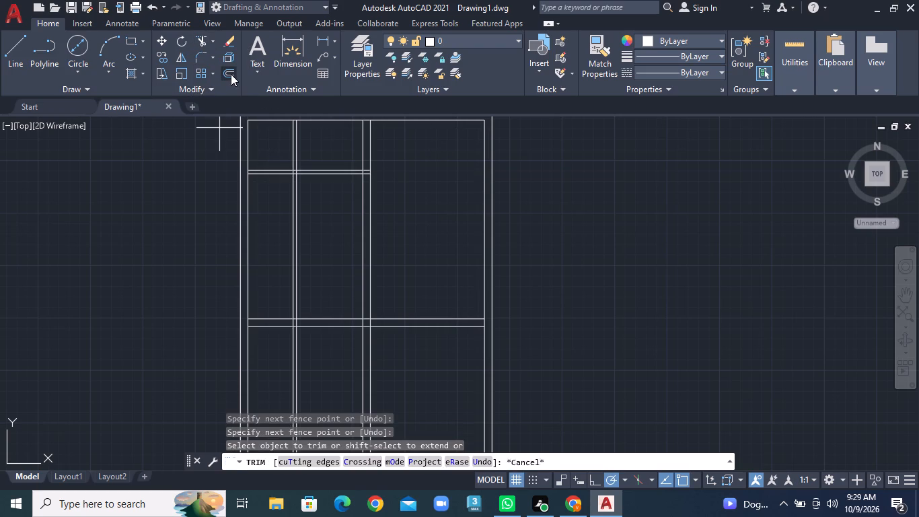
text(13')
key(Return)
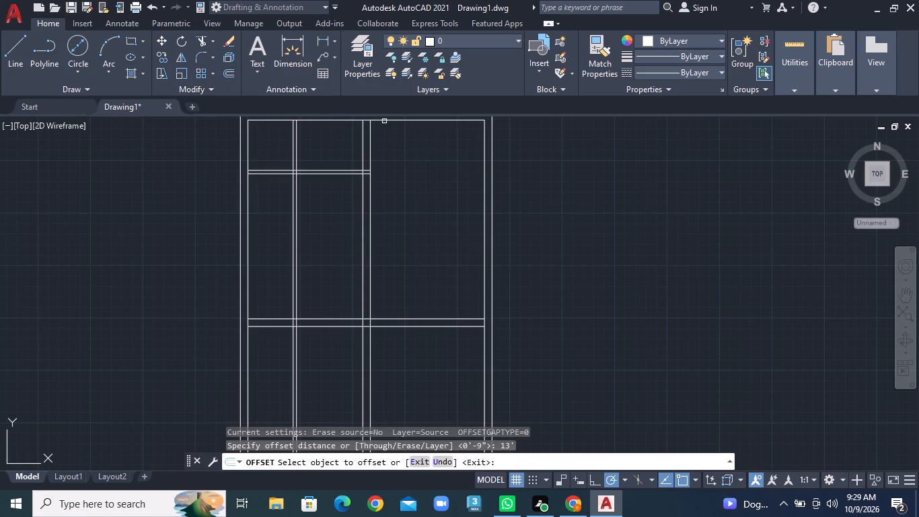
click(402, 120)
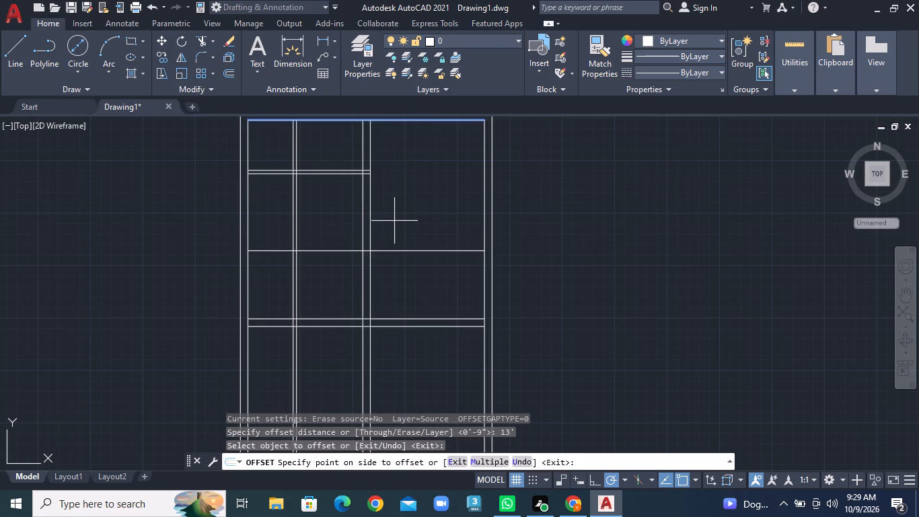
click(394, 221)
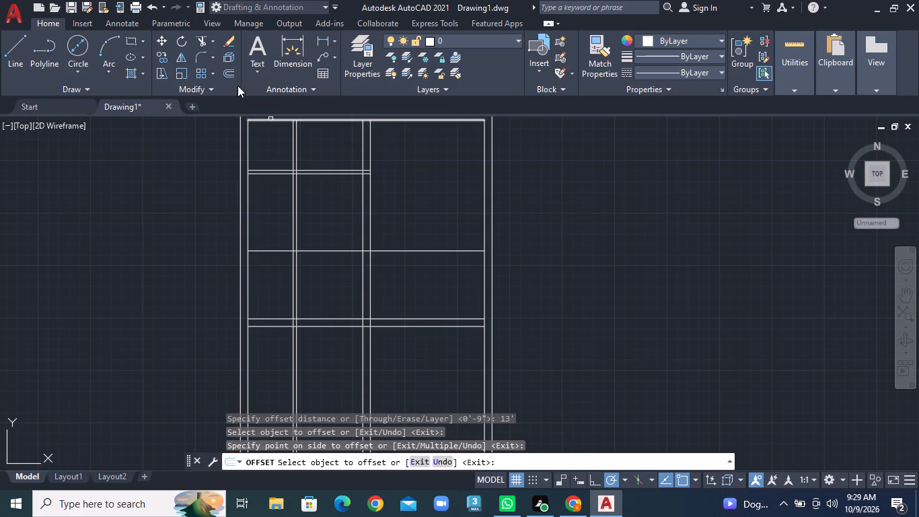
Offset the new horizontal line 9" downward to form another horizontal partition.
click(229, 73)
text(9")
key(Return)
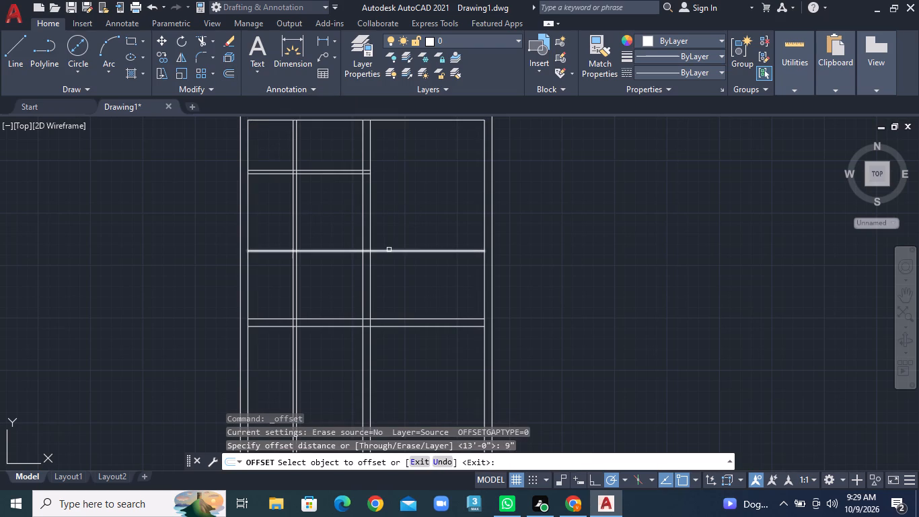
click(389, 250)
click(389, 282)
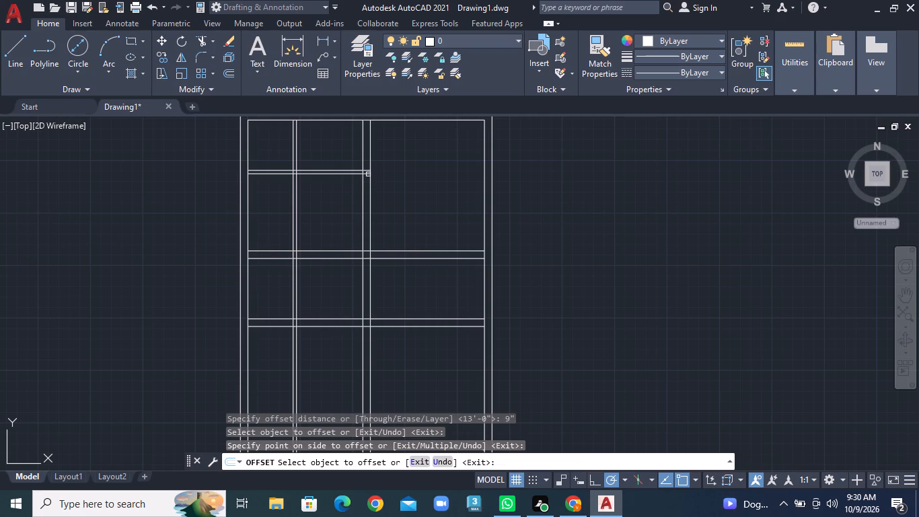
Trim the new 9" horizontal partition from the left outer wall to the 9" vertical partition, including the short pieces inside the 4" vertical partition.
click(215, 40)
click(225, 70)
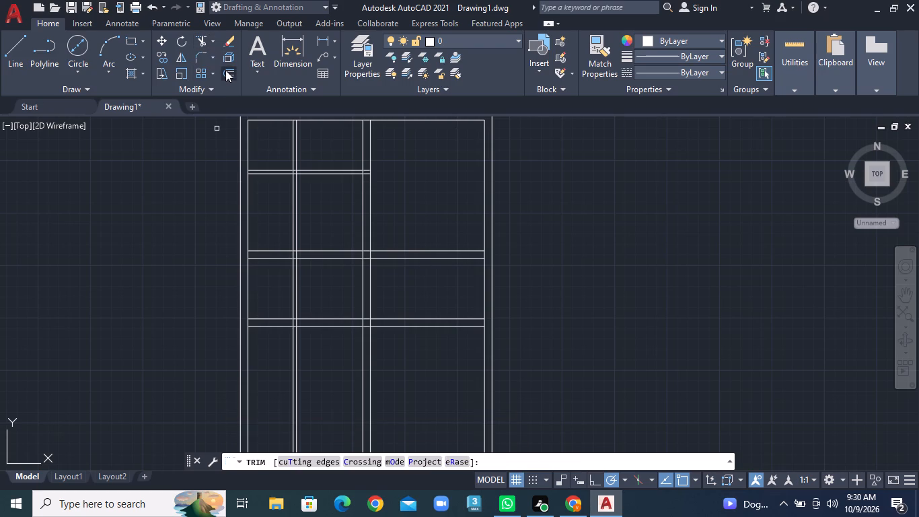
drag(269, 228, 270, 315)
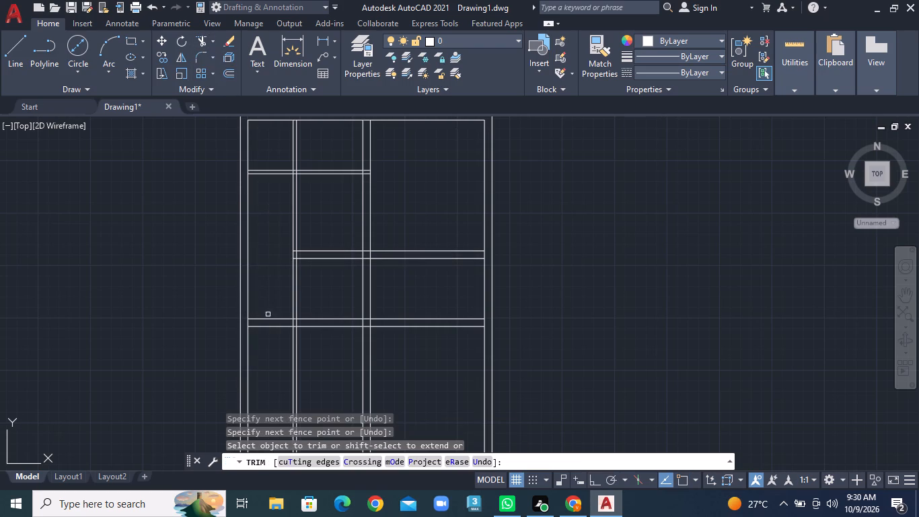
drag(336, 219, 342, 313)
scroll(285, 275, up, 5)
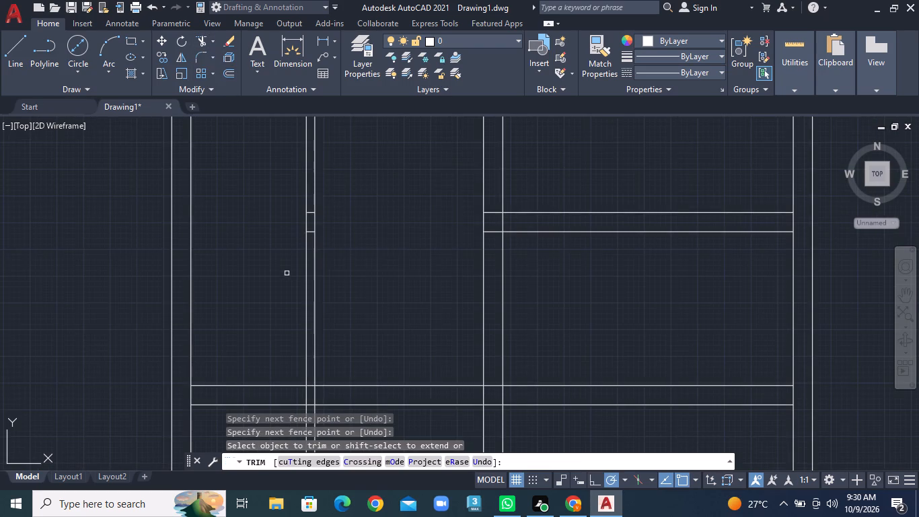
scroll(301, 252, up, 2)
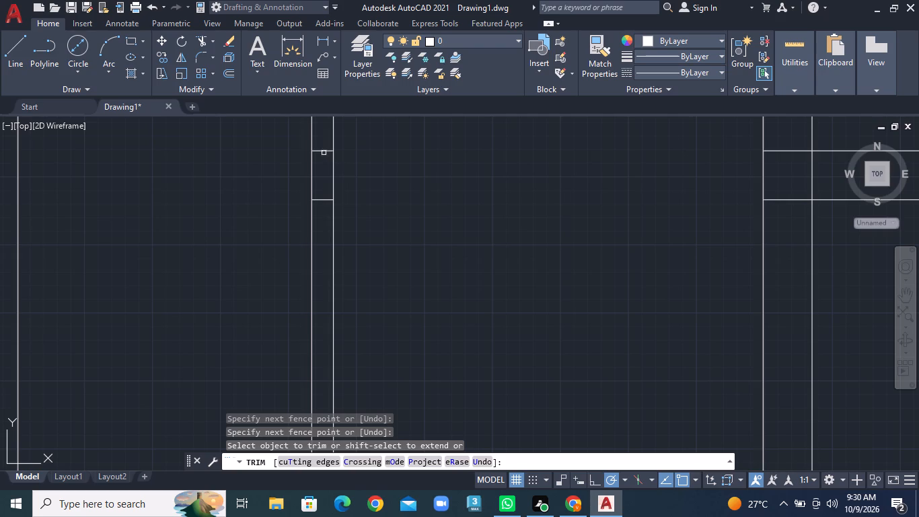
click(323, 151)
click(328, 201)
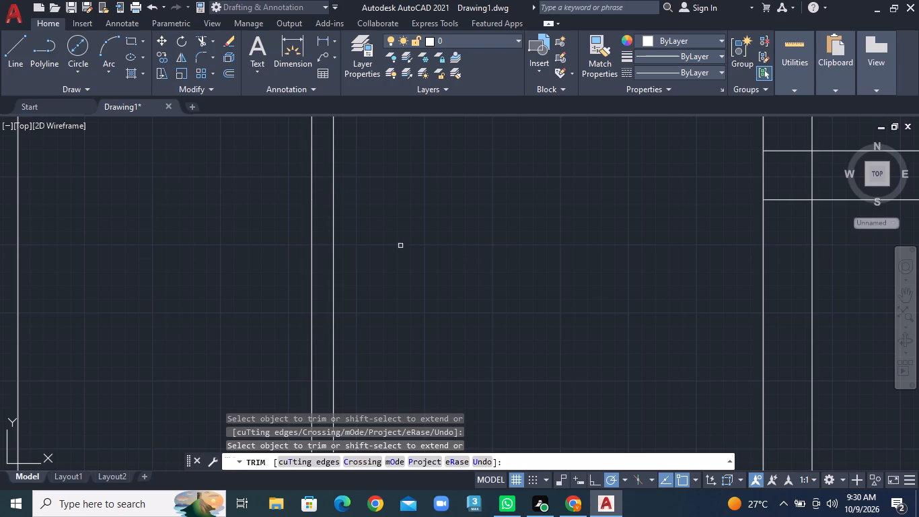
Trim both lines of the 4" vertical partition between the 4" horizontal partition and the full-width 9" horizontal partition.
scroll(515, 275, up, 1)
scroll(515, 275, down, 6)
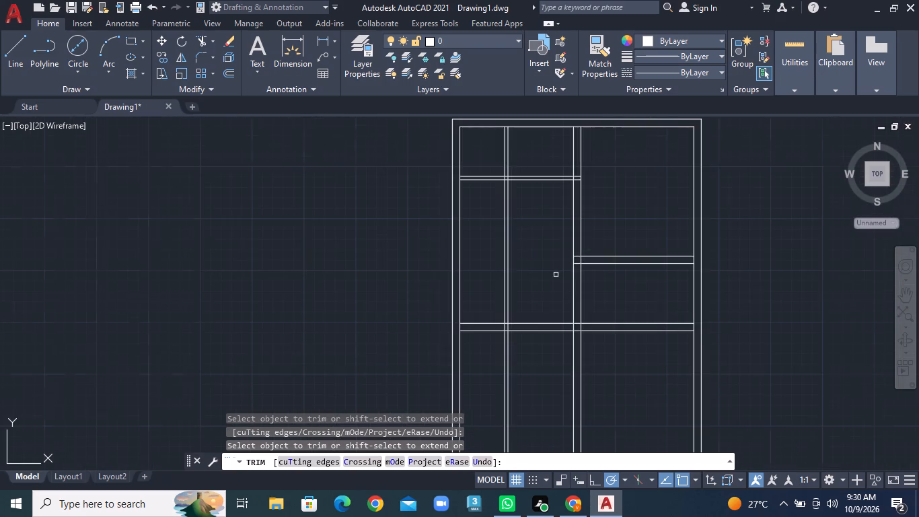
middle_drag(540, 289, 346, 309)
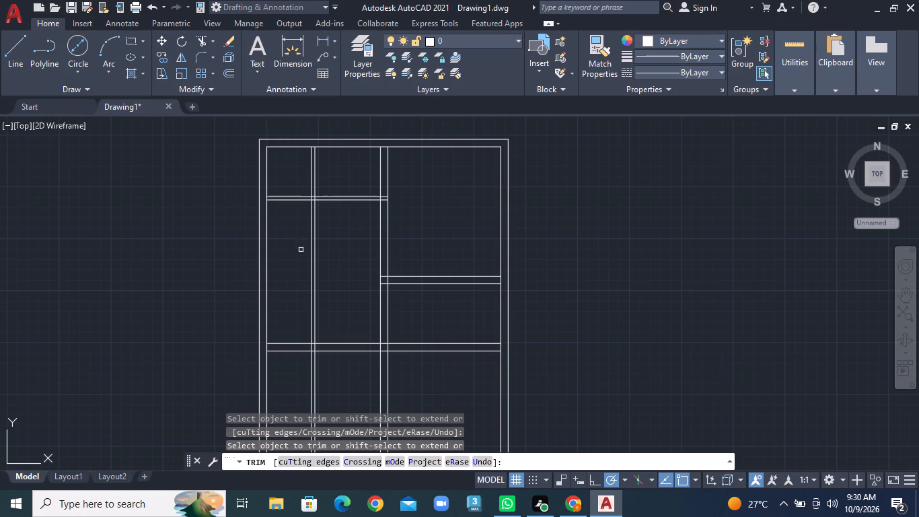
drag(299, 258, 334, 263)
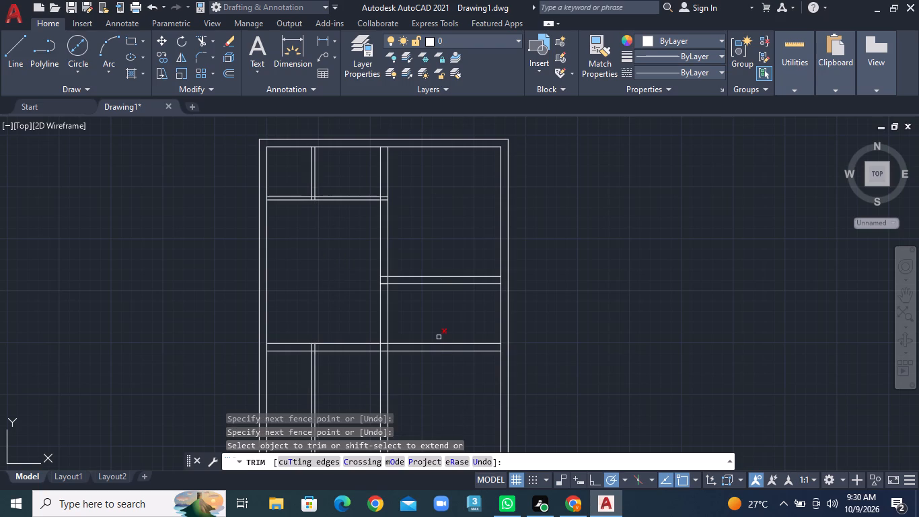
Offset the lower line of the full-width 9" horizontal partition 13'6" downward.
middle_drag(437, 369, 434, 339)
middle_drag(452, 246, 454, 231)
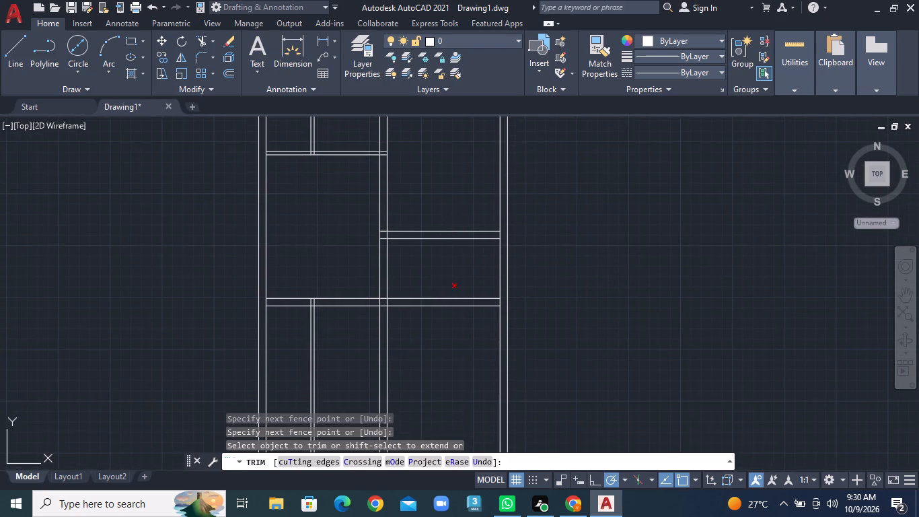
scroll(447, 308, down, 2)
middle_drag(446, 377, 446, 362)
middle_drag(446, 341, 452, 269)
scroll(432, 259, up, 3)
scroll(432, 259, down, 1)
scroll(422, 234, up, 2)
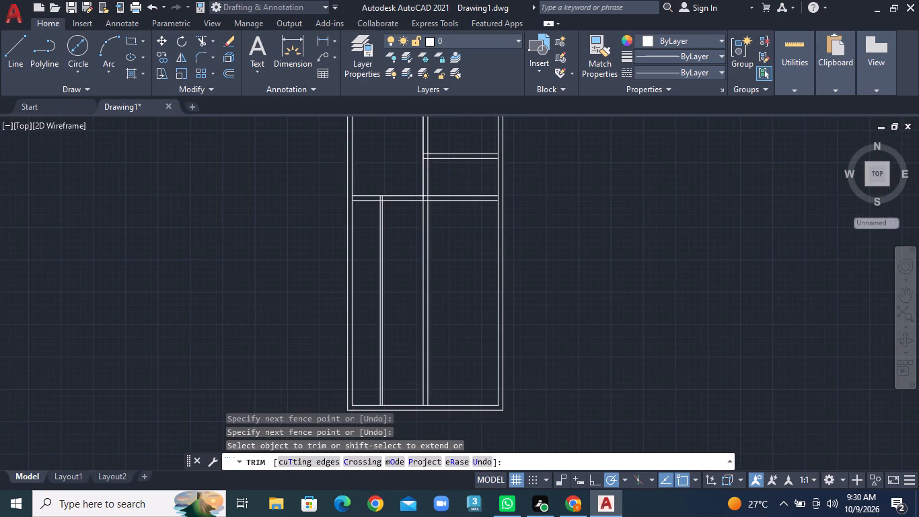
scroll(422, 234, up, 2)
scroll(390, 238, down, 2)
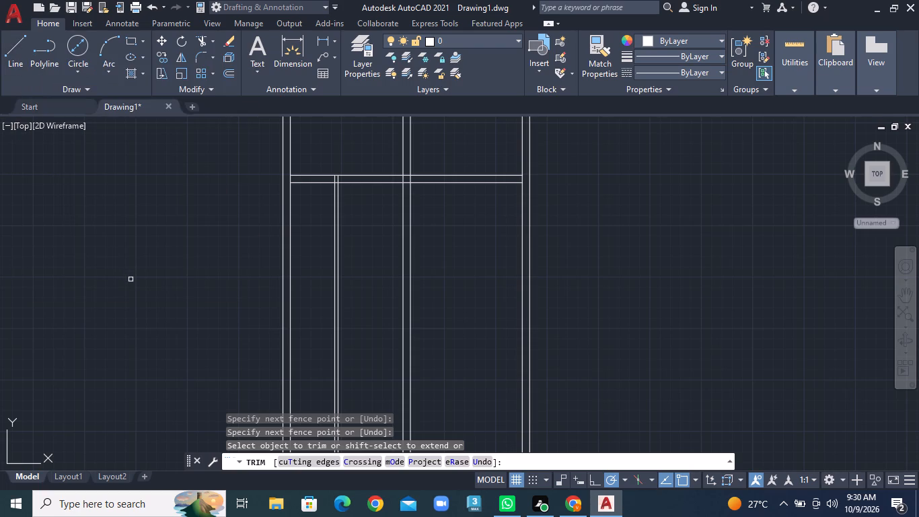
click(231, 74)
text(13')
text(6")
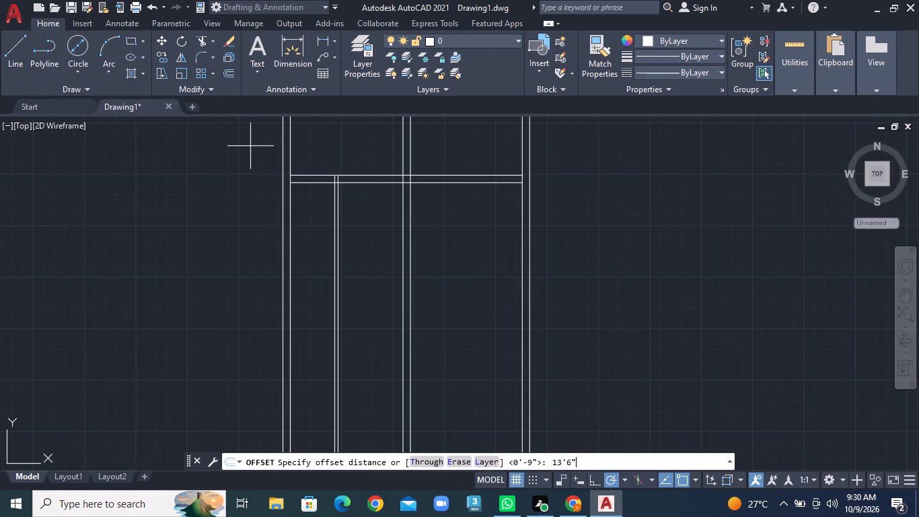
key(Return)
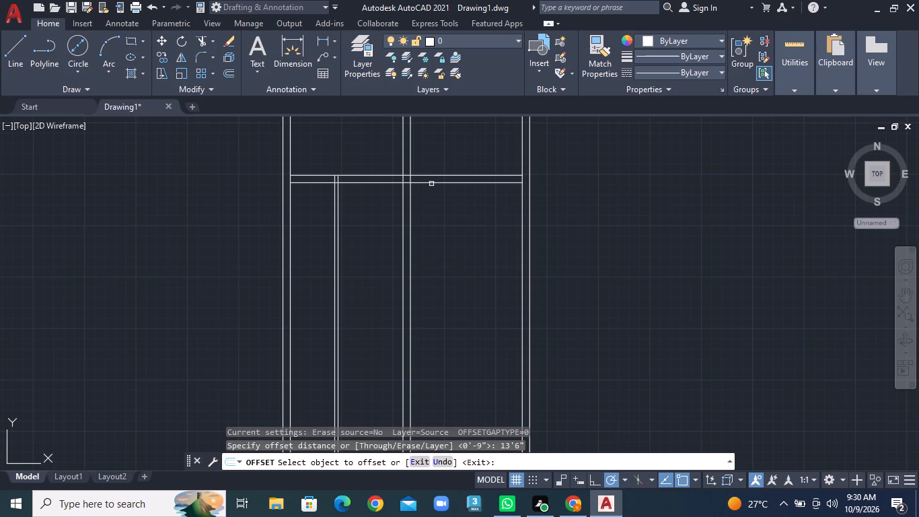
click(429, 182)
click(466, 314)
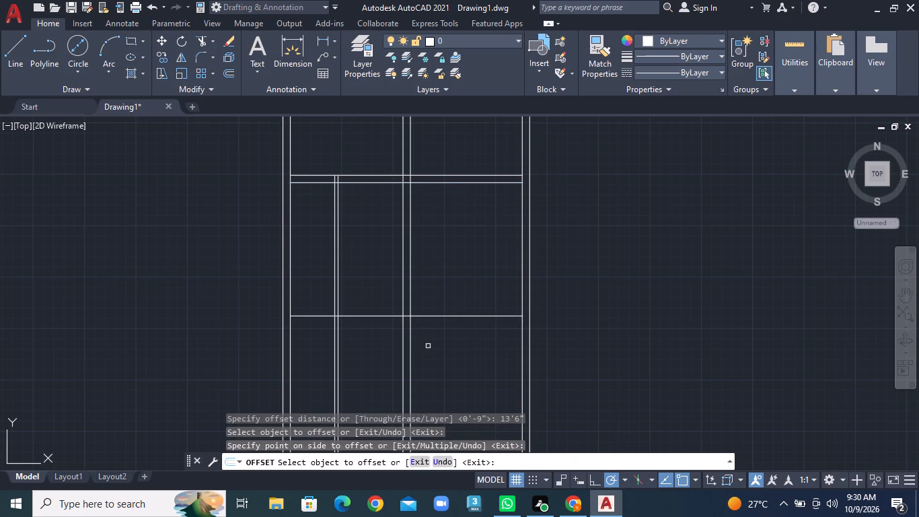
Offset the new lower horizontal line 9" downward to form a further full-width partition.
scroll(414, 382, down, 1)
middle_drag(427, 349, 422, 262)
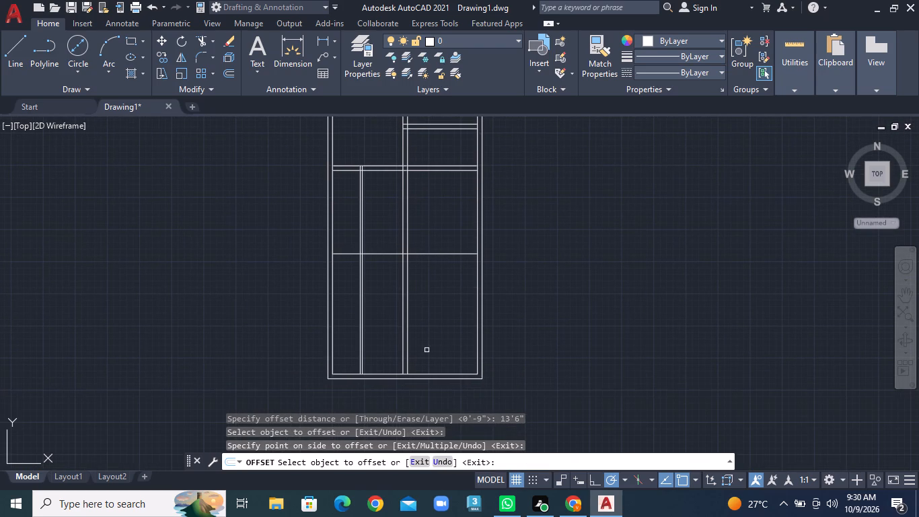
scroll(383, 254, up, 2)
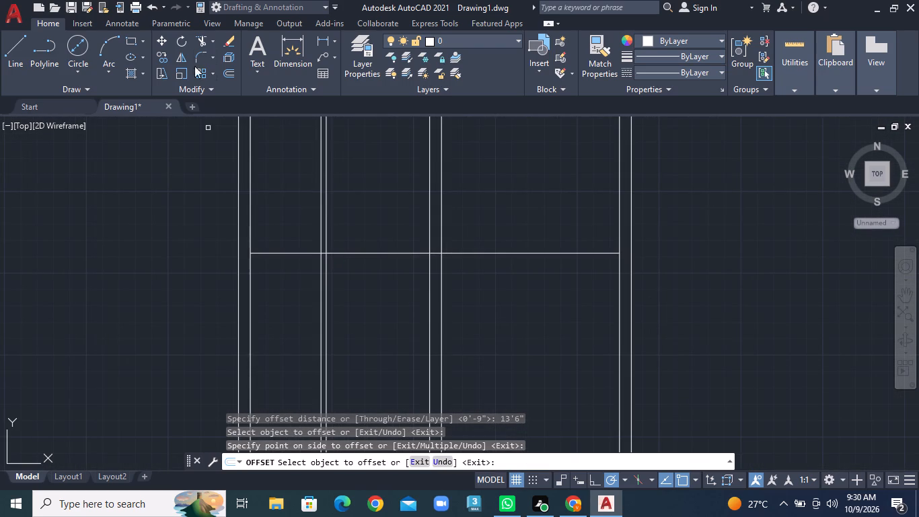
click(227, 70)
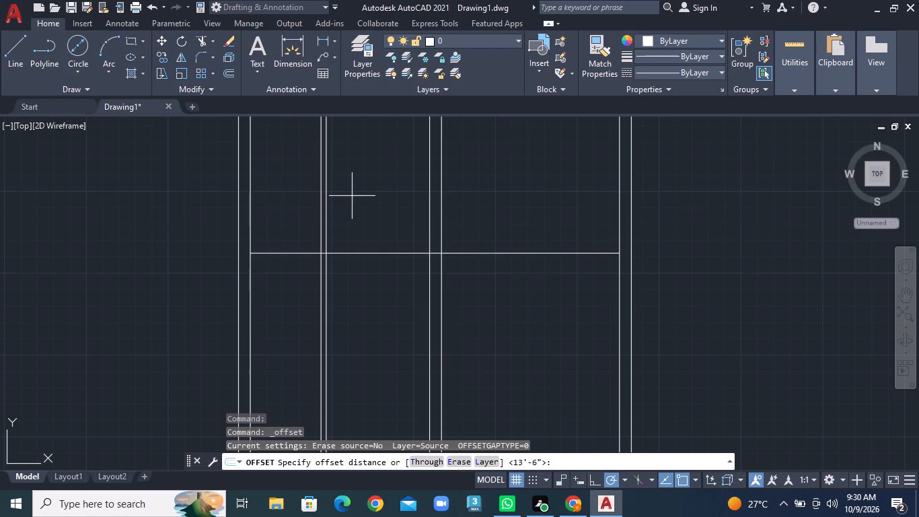
text(9")
key(Return)
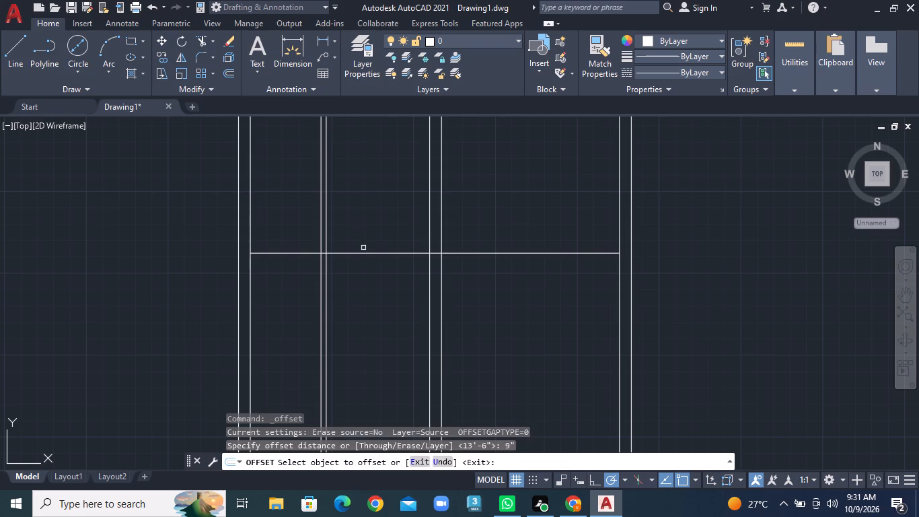
click(365, 254)
click(363, 289)
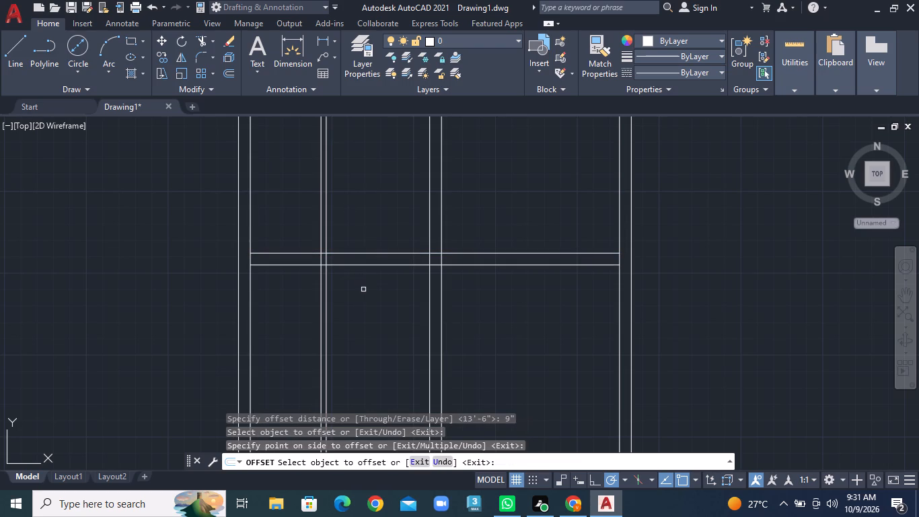
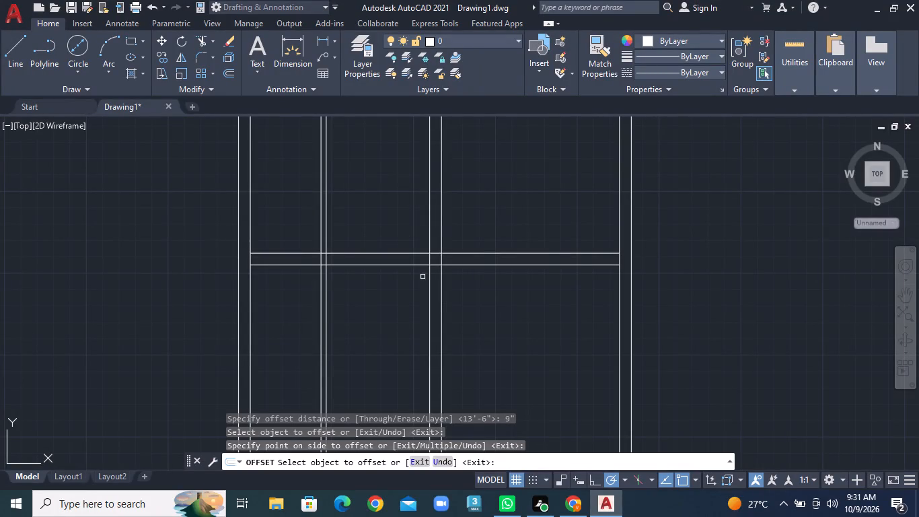
Trim the 4" vertical partition between and below the two full-width 9" horizontal partitions, including its short pieces inside the lower one.
middle_drag(516, 384, 513, 367)
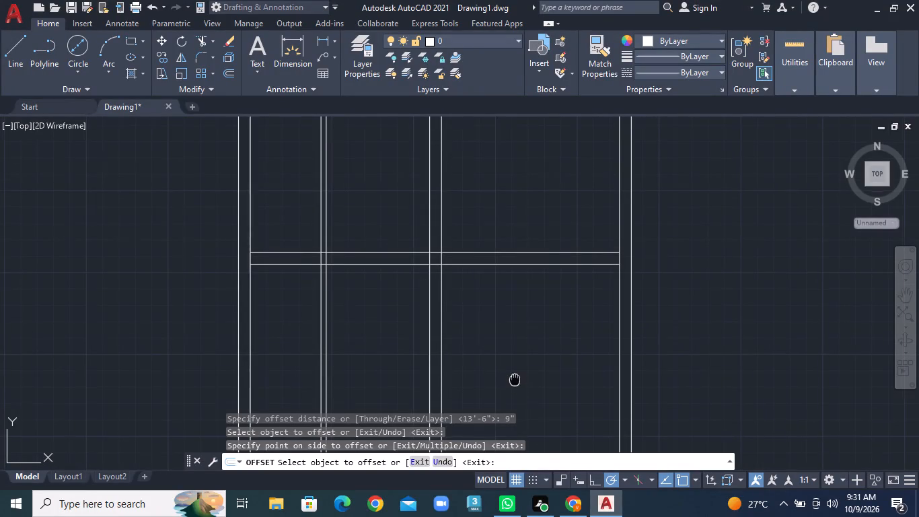
middle_drag(513, 367, 585, 427)
middle_drag(498, 217, 522, 328)
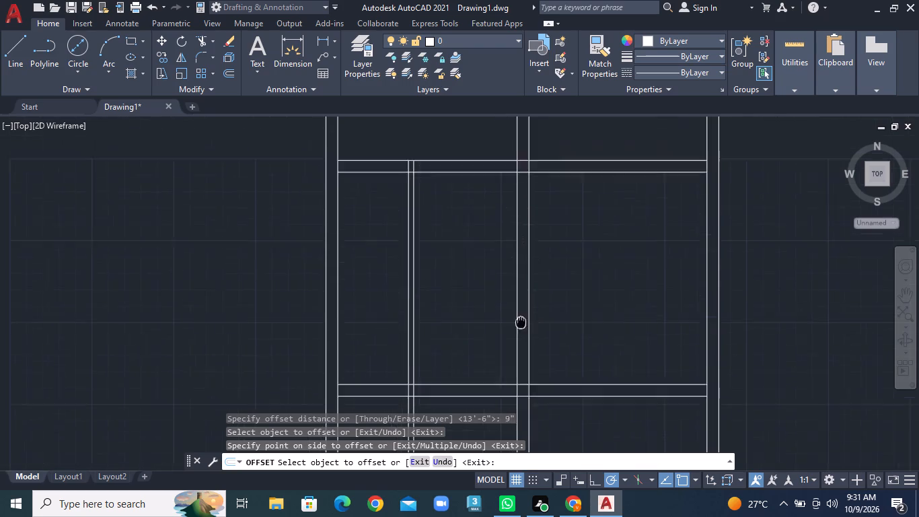
middle_drag(522, 328, 440, 378)
middle_click(416, 384)
middle_drag(441, 264, 437, 302)
middle_drag(437, 335, 440, 374)
middle_drag(441, 378, 443, 392)
middle_click(443, 392)
middle_drag(442, 245, 439, 224)
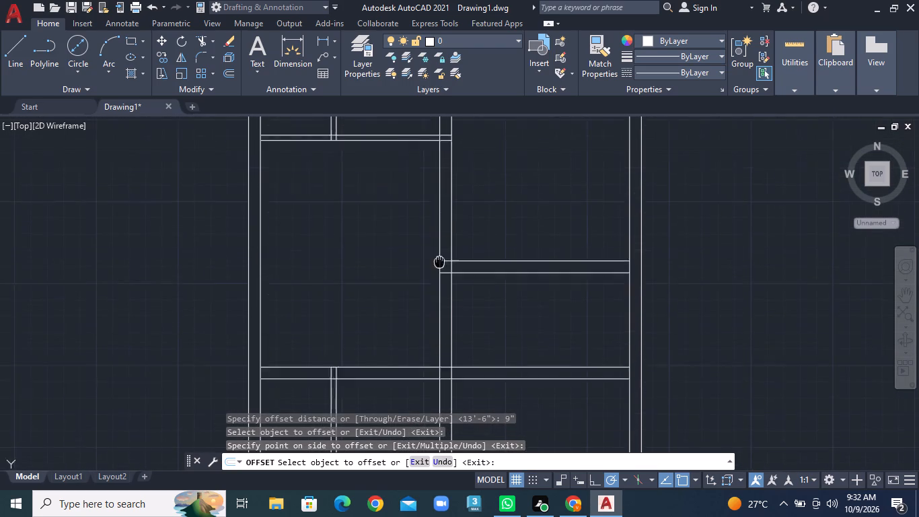
middle_drag(439, 224, 440, 127)
middle_drag(422, 283, 427, 180)
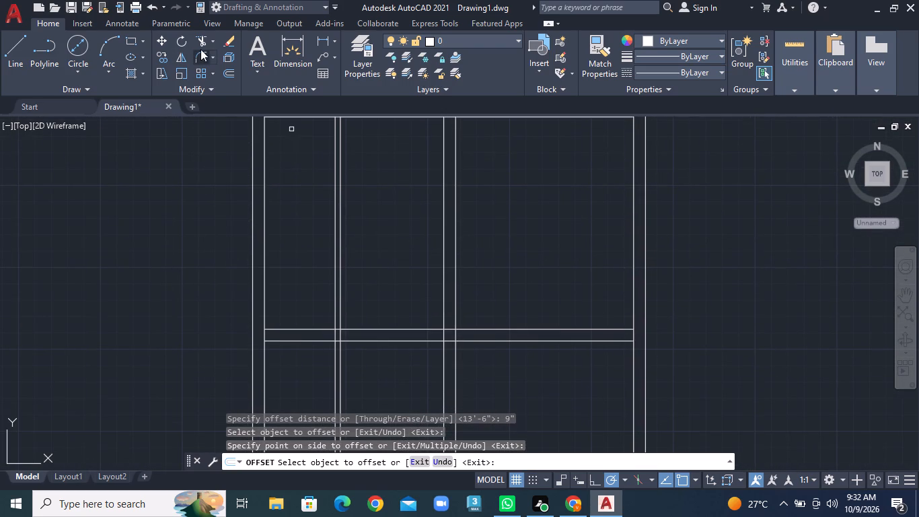
click(217, 39)
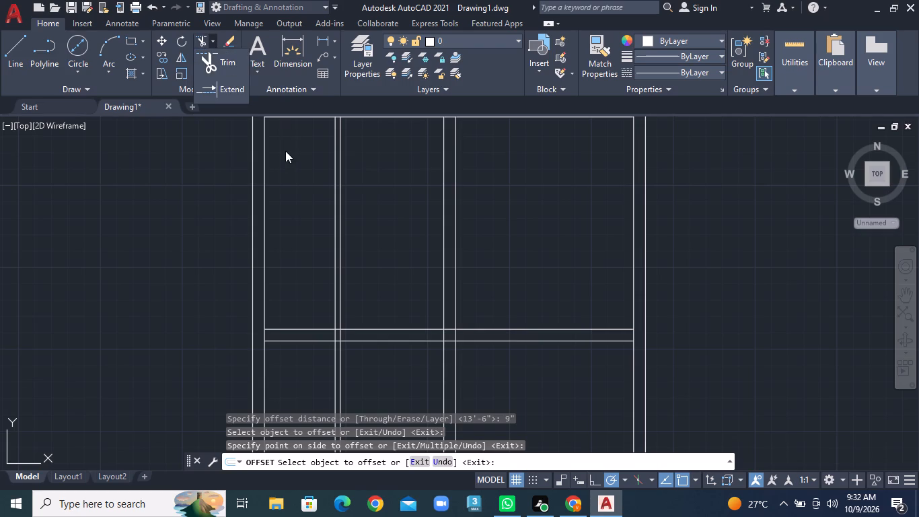
click(238, 66)
drag(303, 203, 407, 224)
drag(316, 368, 359, 368)
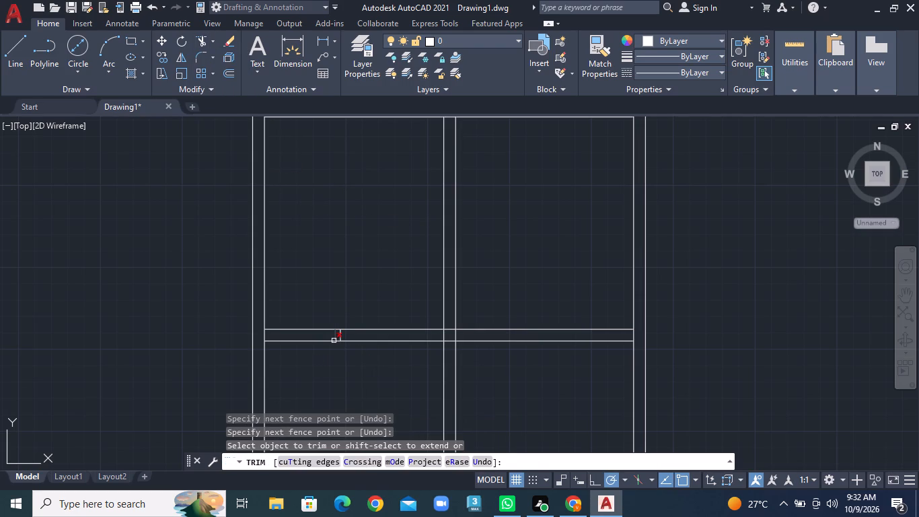
click(335, 337)
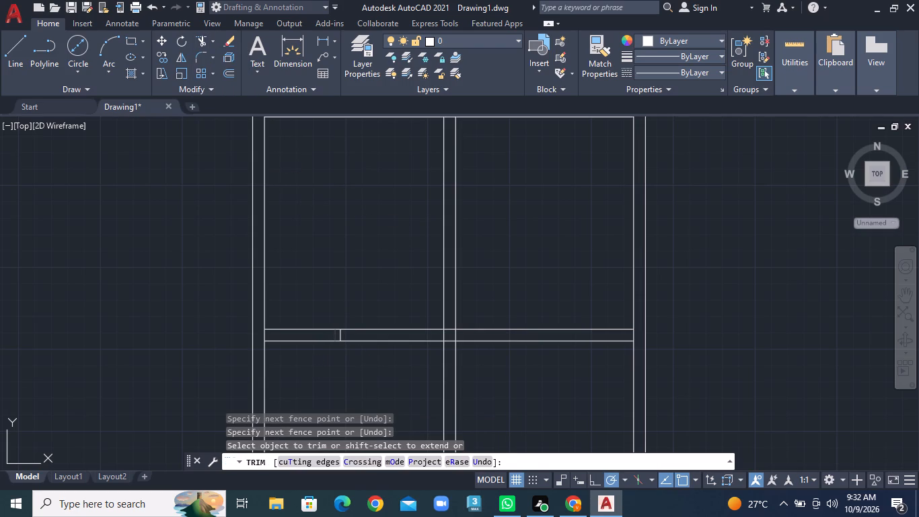
click(340, 337)
Trim both lines of the 9" vertical partition between the two full-width horizontal partitions.
middle_drag(343, 191, 340, 308)
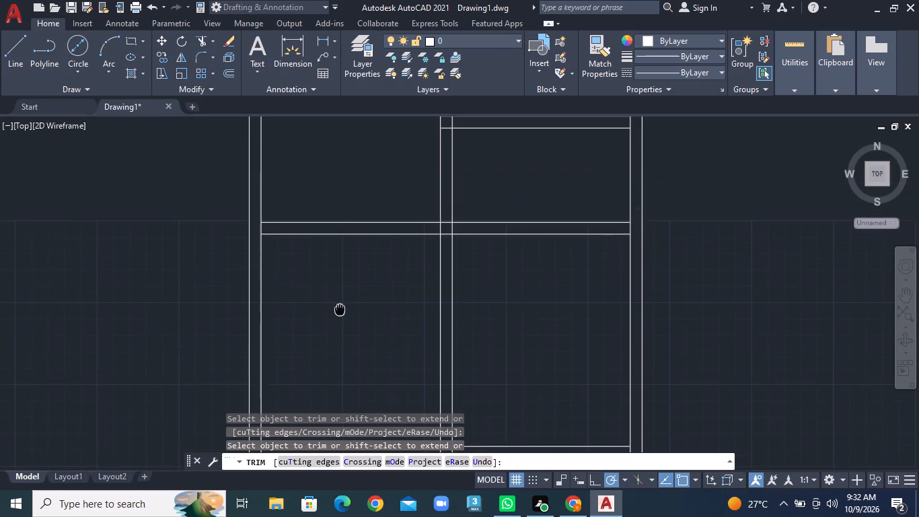
middle_drag(340, 308, 340, 309)
middle_click(340, 309)
scroll(527, 339, down, 1)
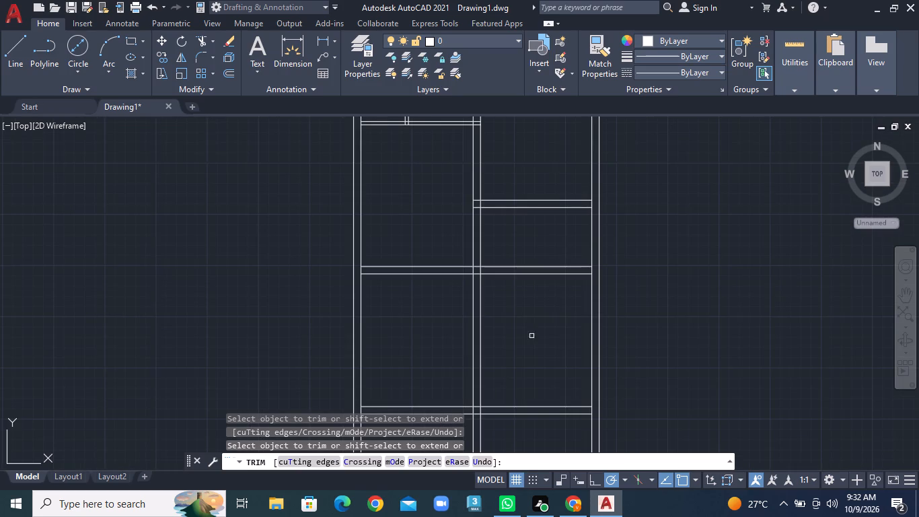
middle_click(498, 312)
middle_drag(494, 281, 478, 238)
middle_drag(470, 290, 463, 206)
middle_drag(433, 206, 429, 206)
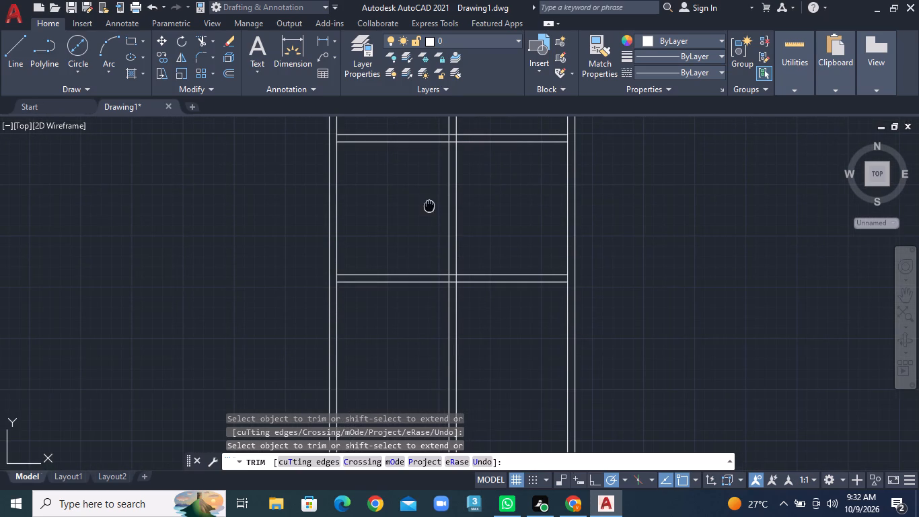
middle_drag(429, 206, 424, 206)
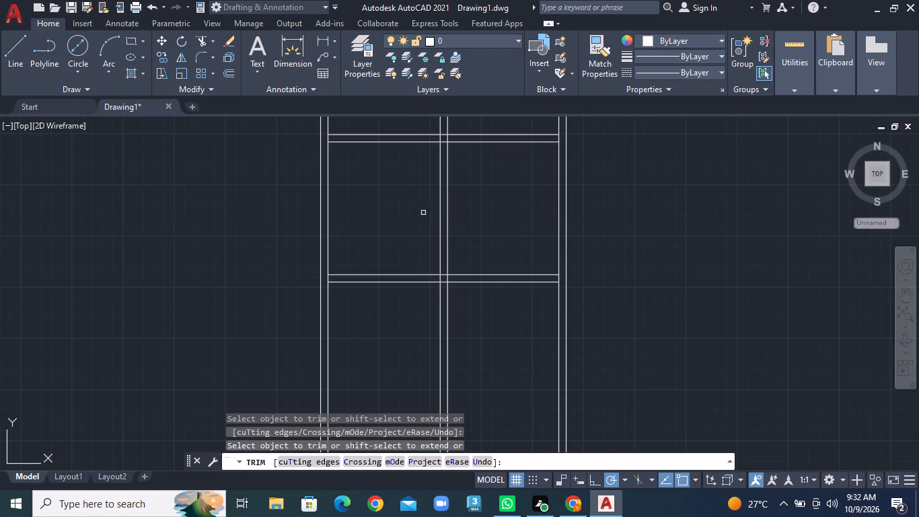
drag(422, 211, 469, 217)
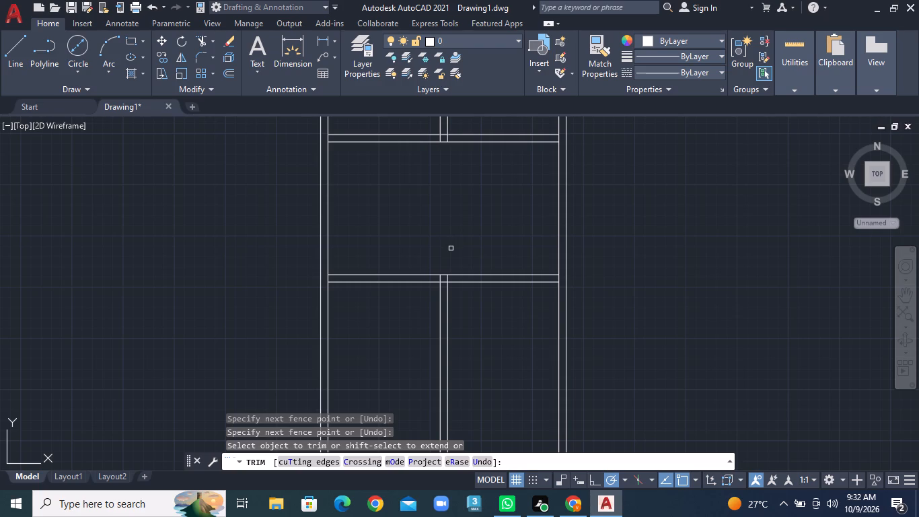
Offset the inner line of the right outer wall 5' inward.
middle_drag(466, 198, 444, 352)
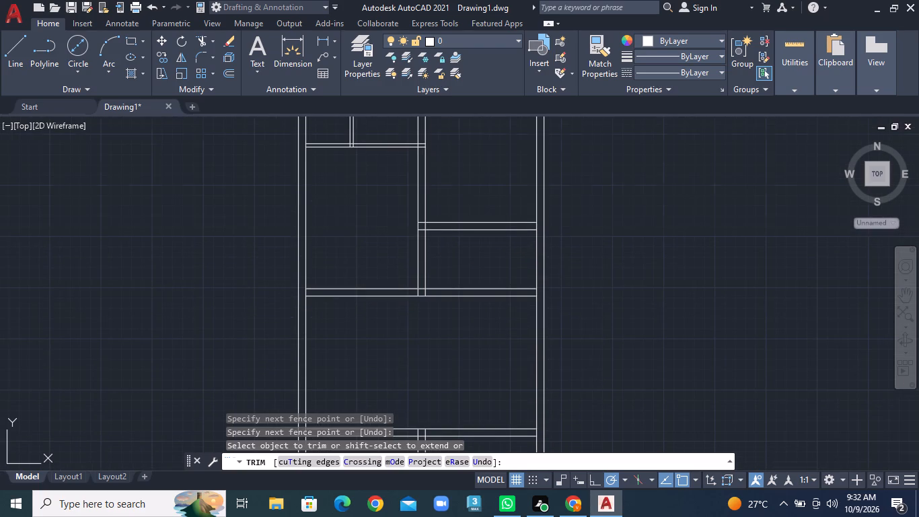
middle_drag(457, 250, 437, 261)
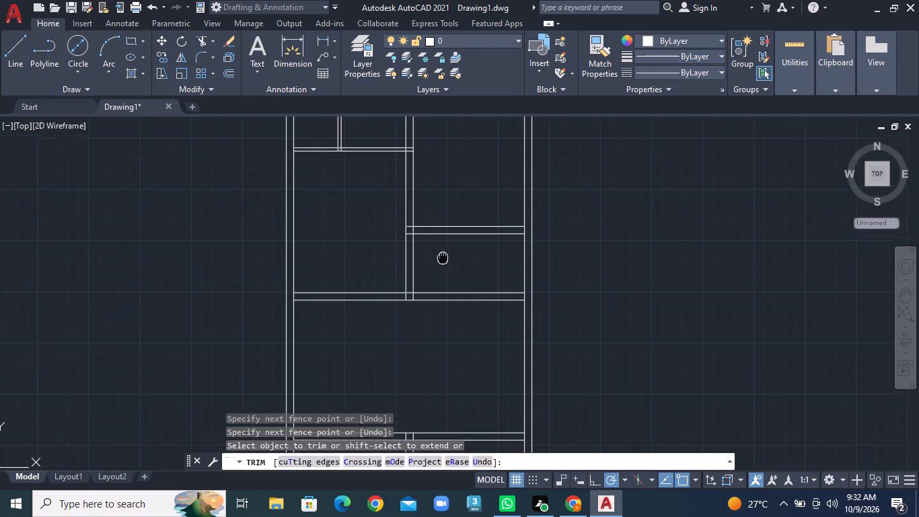
middle_drag(437, 261, 369, 289)
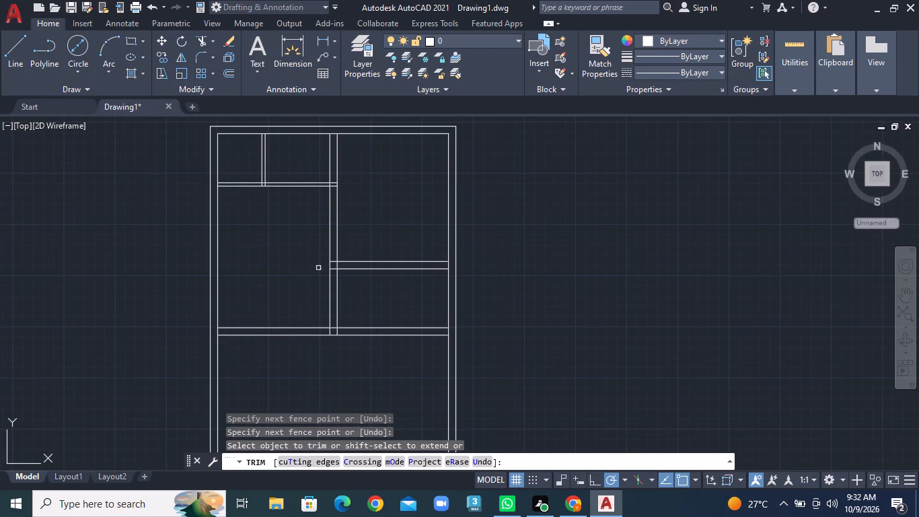
click(227, 71)
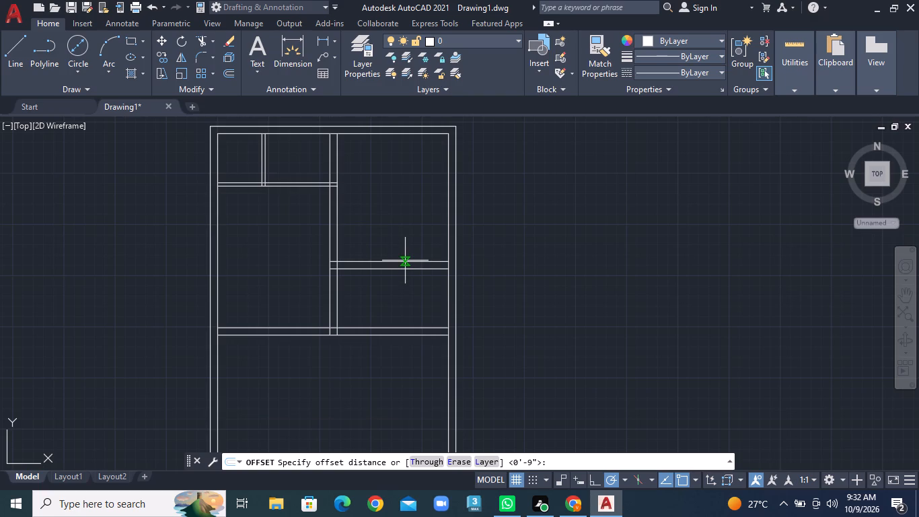
text(5')
key(Return)
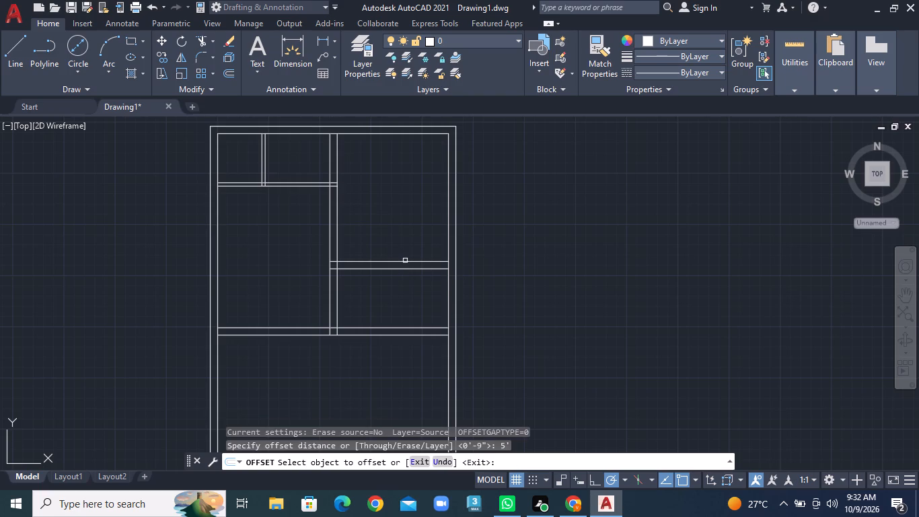
click(448, 306)
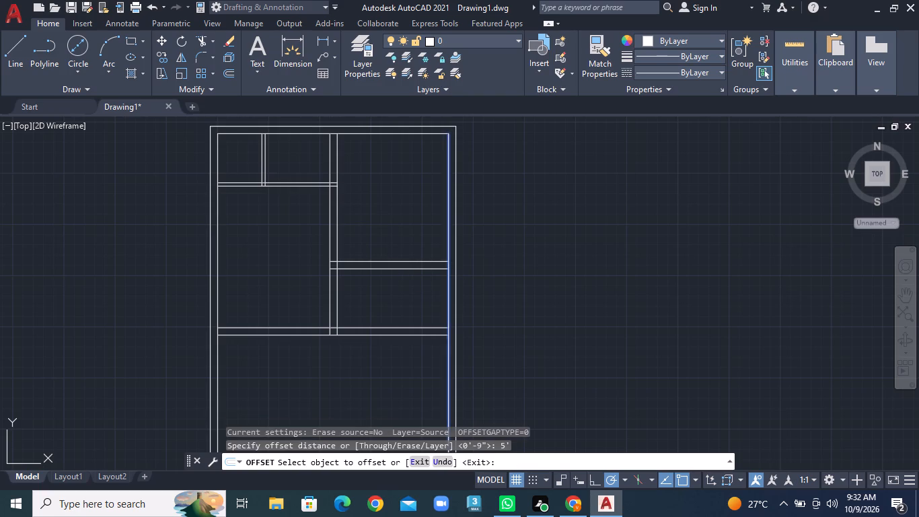
click(411, 306)
Offset the new vertical line 4" to the left to form a partition.
click(230, 73)
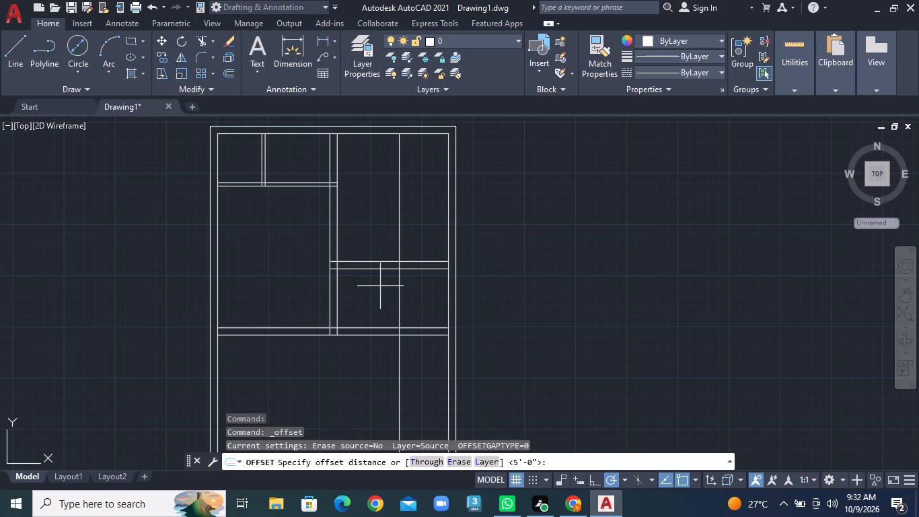
text(4")
key(Return)
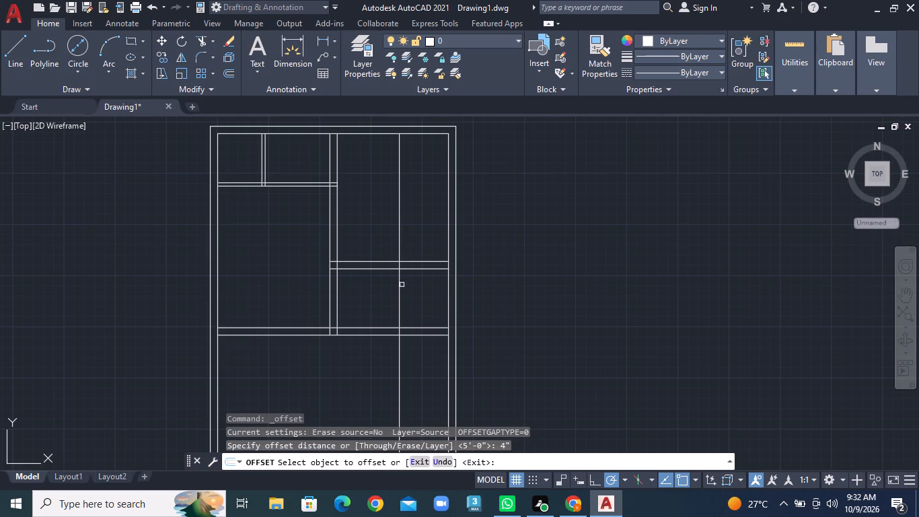
click(398, 293)
click(377, 294)
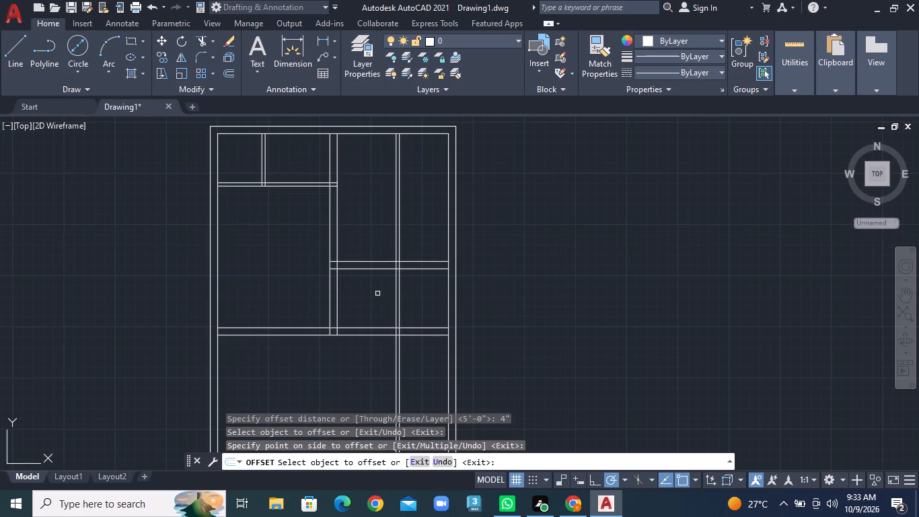
Trim the new 4" vertical partition above the right-hand horizontal partition and below the upper full-width partition, including the pieces inside the lower full-width partition.
click(213, 39)
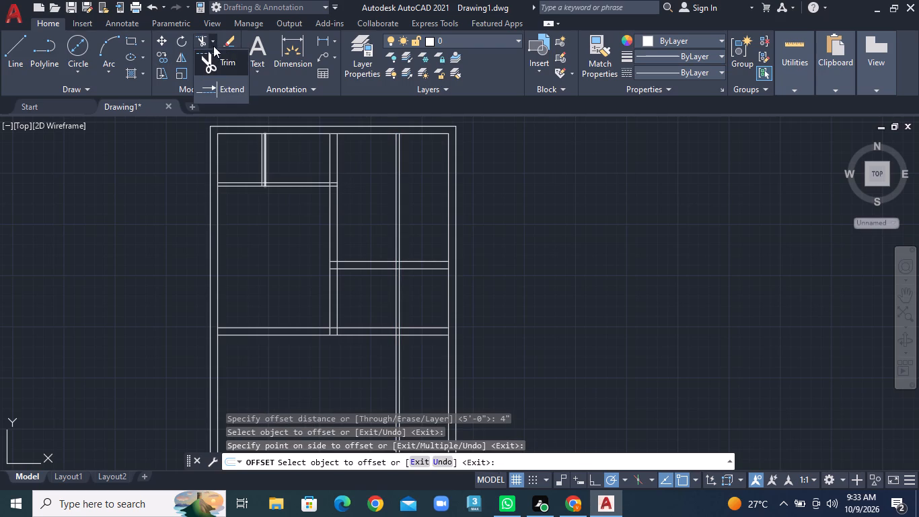
click(214, 58)
drag(351, 190, 411, 199)
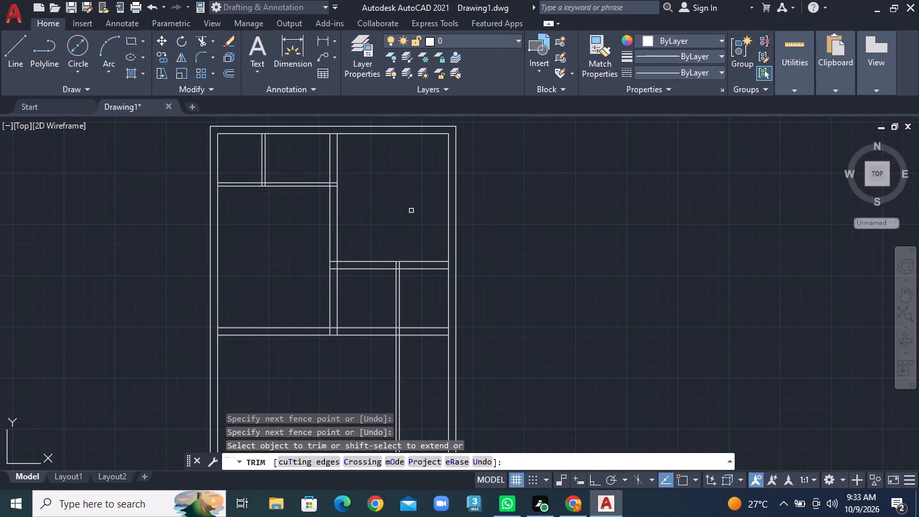
drag(376, 389, 417, 388)
scroll(357, 392, down, 1)
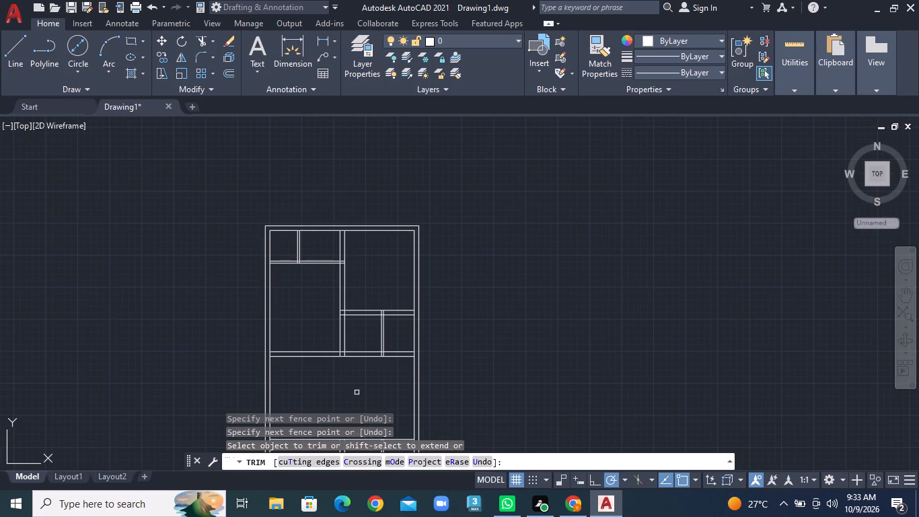
middle_drag(357, 389, 355, 240)
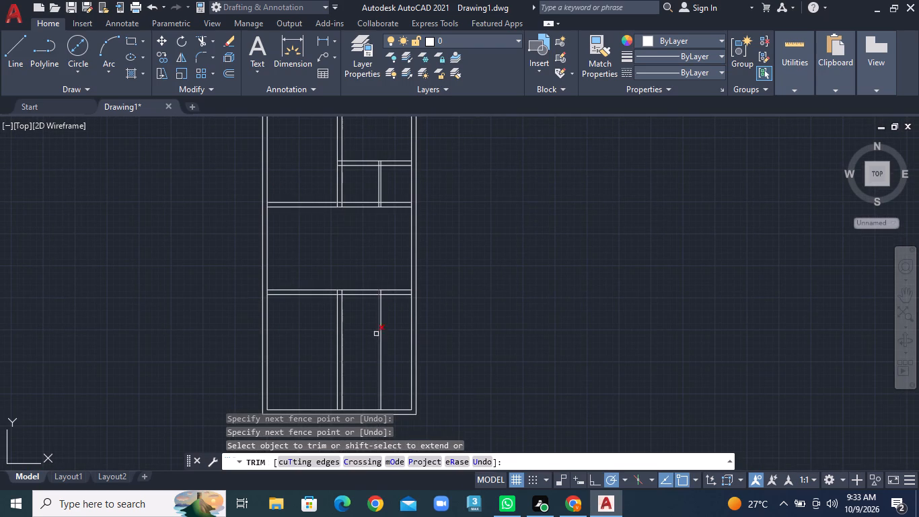
drag(369, 337, 379, 336)
drag(373, 337, 389, 336)
drag(393, 335, 375, 341)
scroll(356, 237, up, 2)
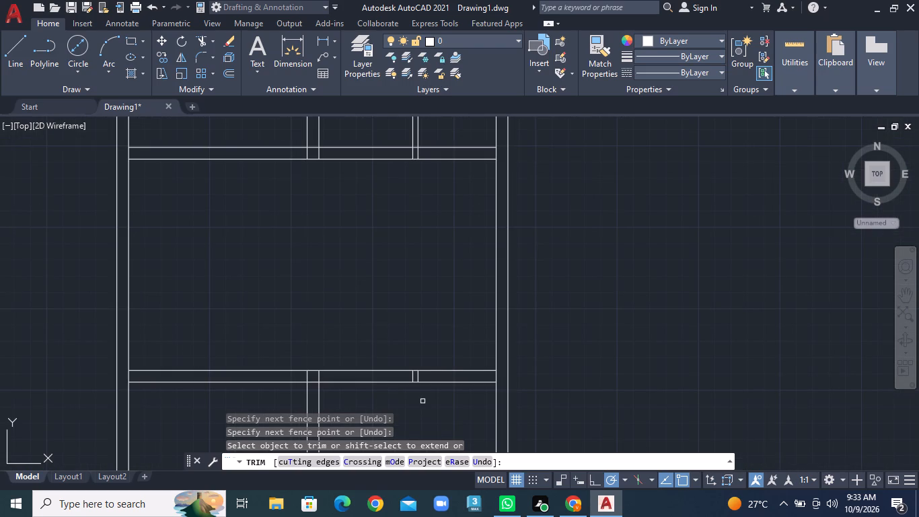
click(420, 376)
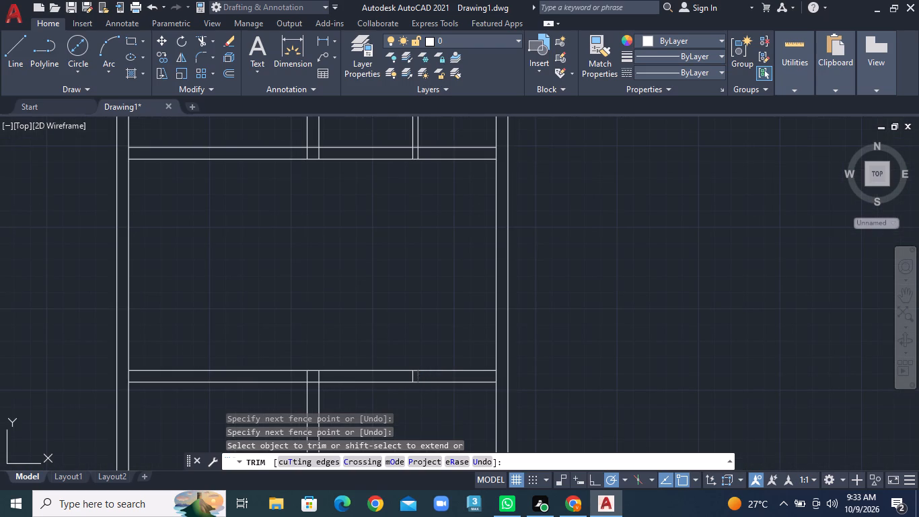
click(414, 377)
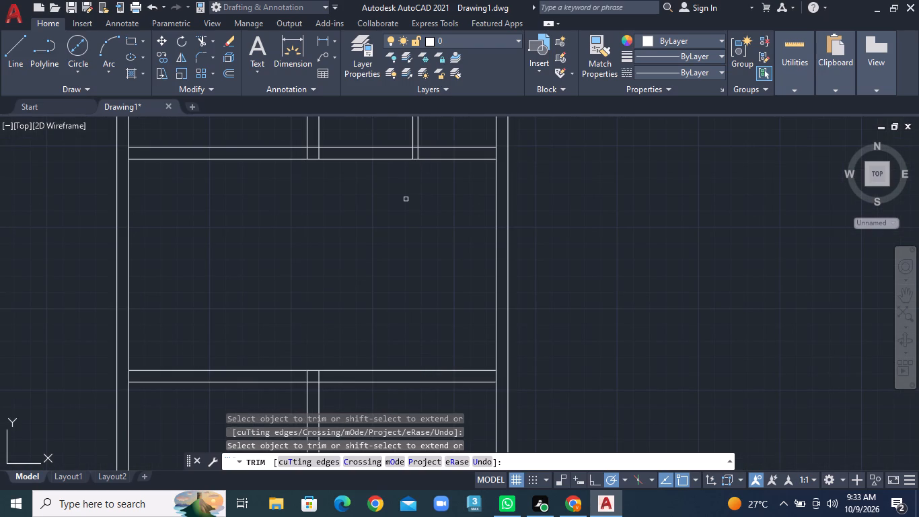
Trim the right-hand and upper full-width horizontal partitions between the 9" vertical partition and the new 4" vertical partition, opening a passage.
scroll(404, 318, down, 2)
middle_drag(488, 319, 495, 289)
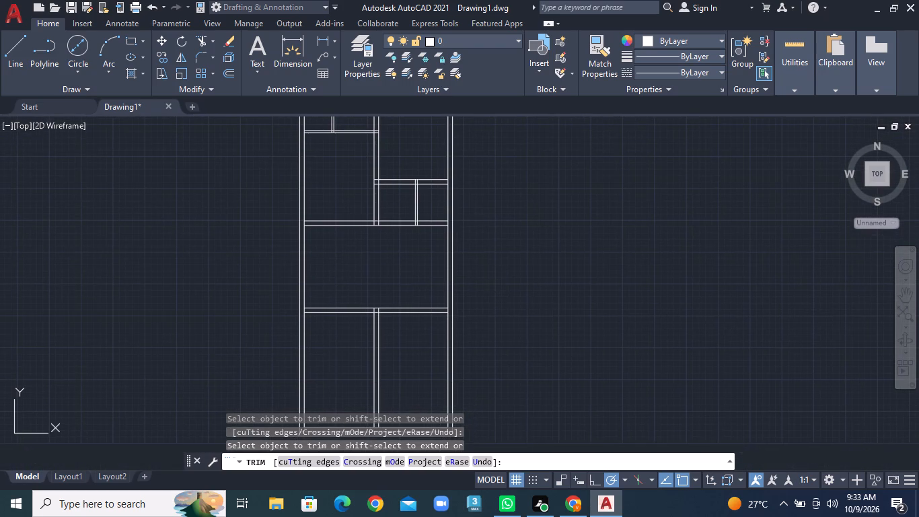
middle_drag(495, 289, 499, 333)
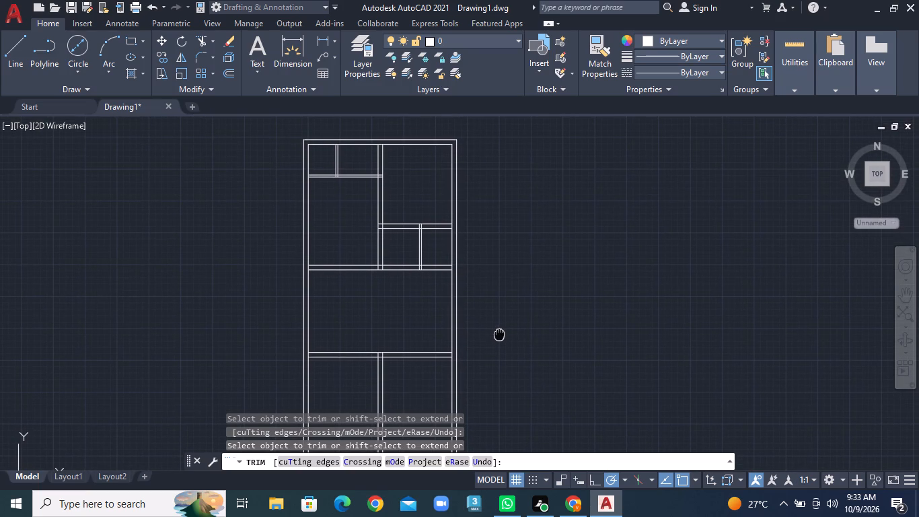
middle_drag(499, 333, 494, 318)
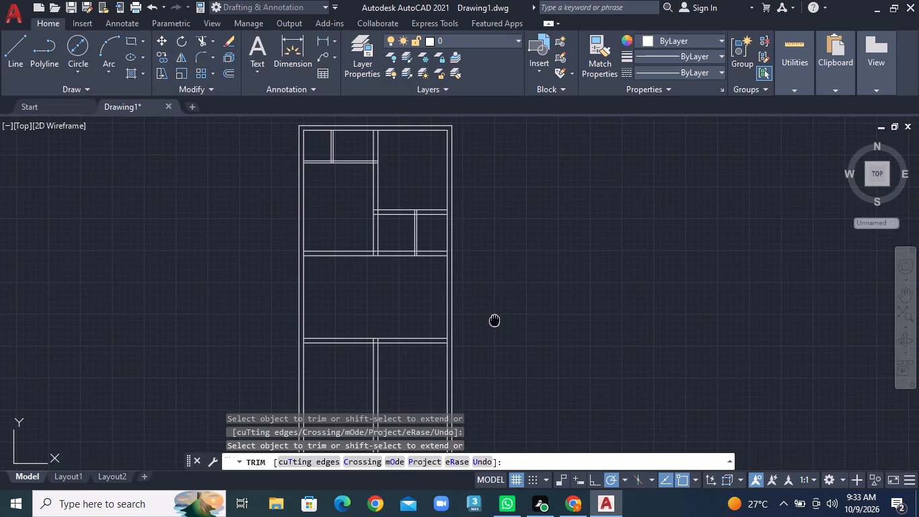
middle_drag(494, 318, 494, 308)
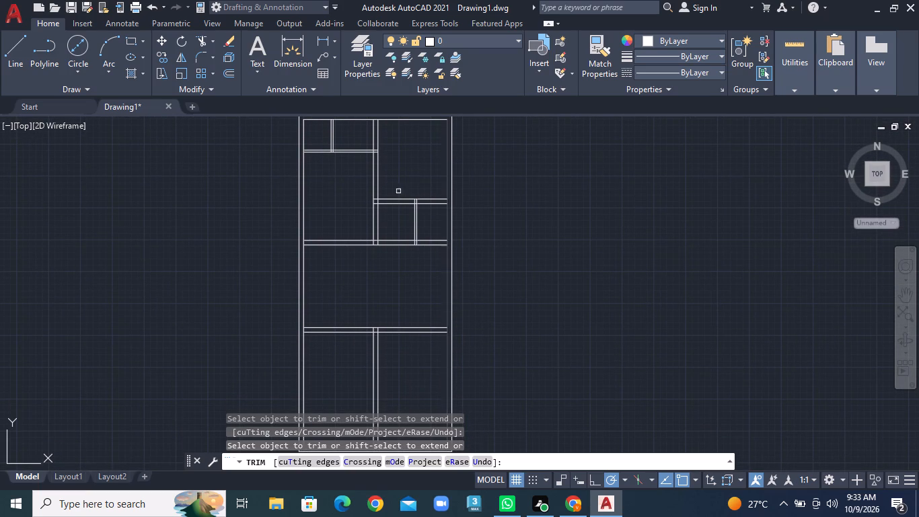
drag(395, 191, 397, 213)
drag(398, 223, 398, 263)
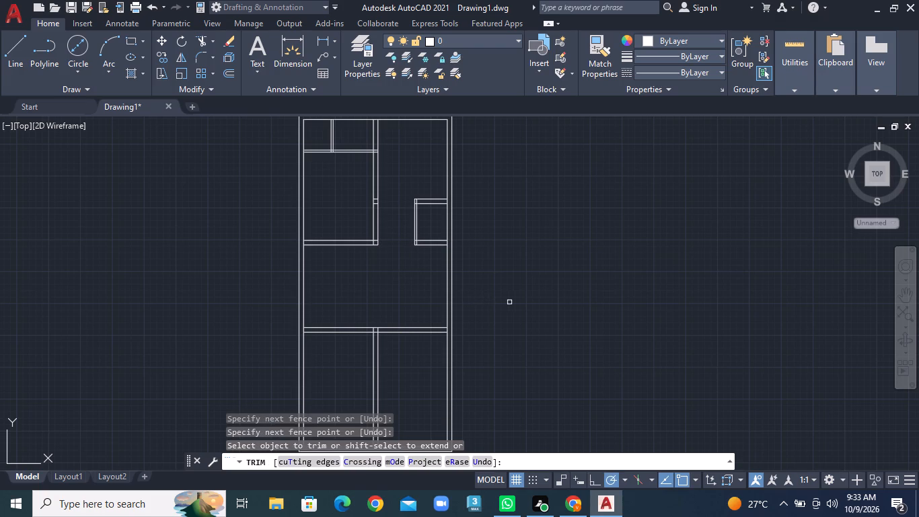
middle_drag(509, 302, 468, 278)
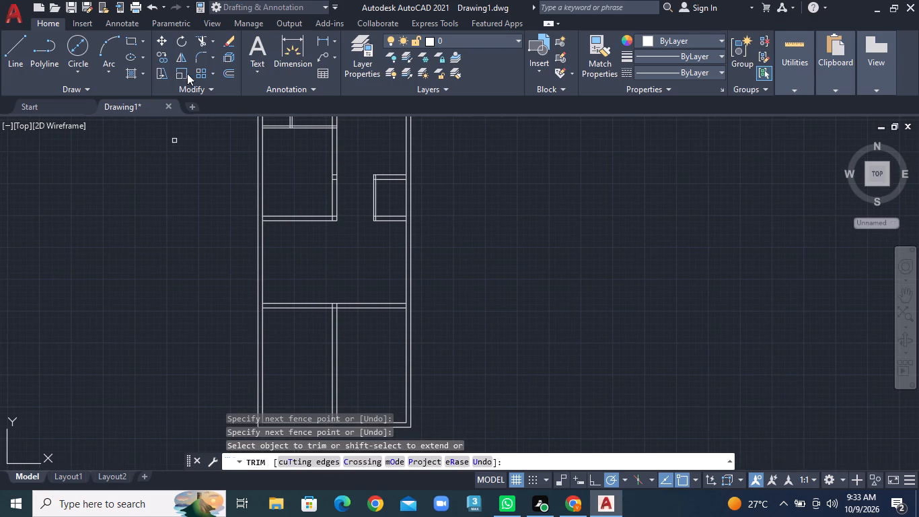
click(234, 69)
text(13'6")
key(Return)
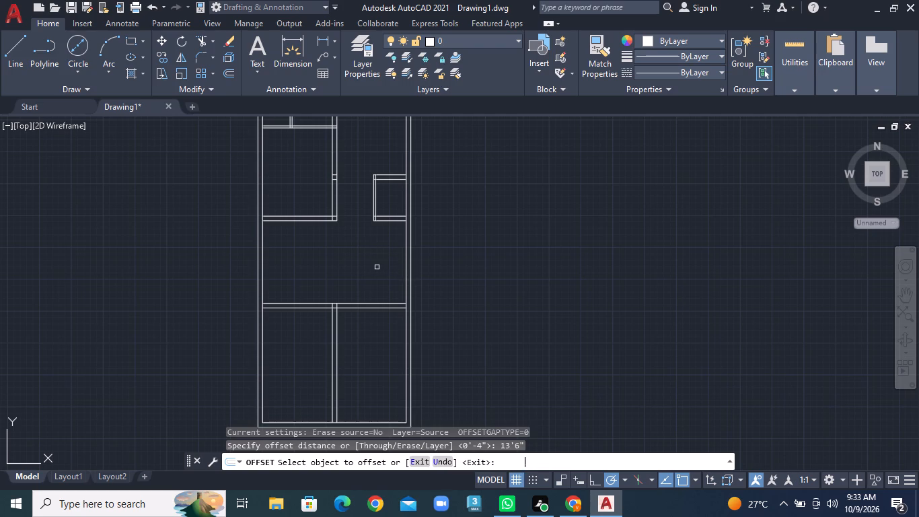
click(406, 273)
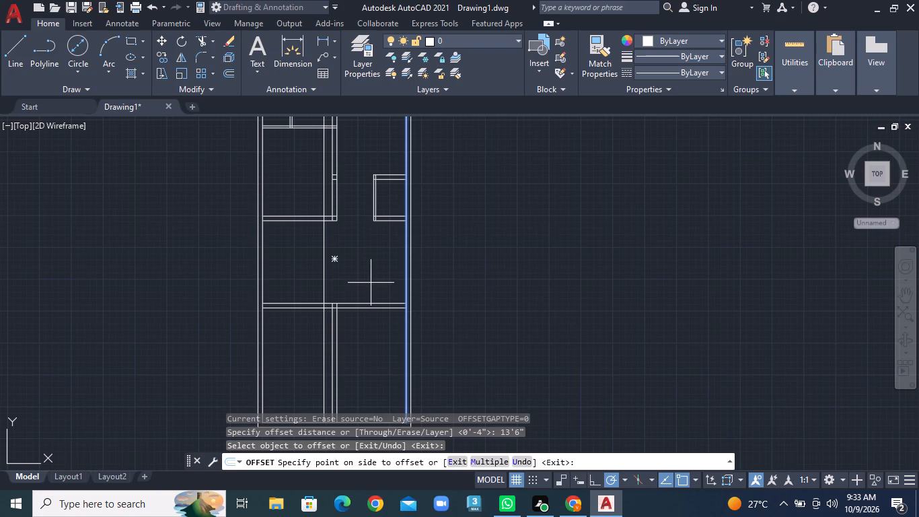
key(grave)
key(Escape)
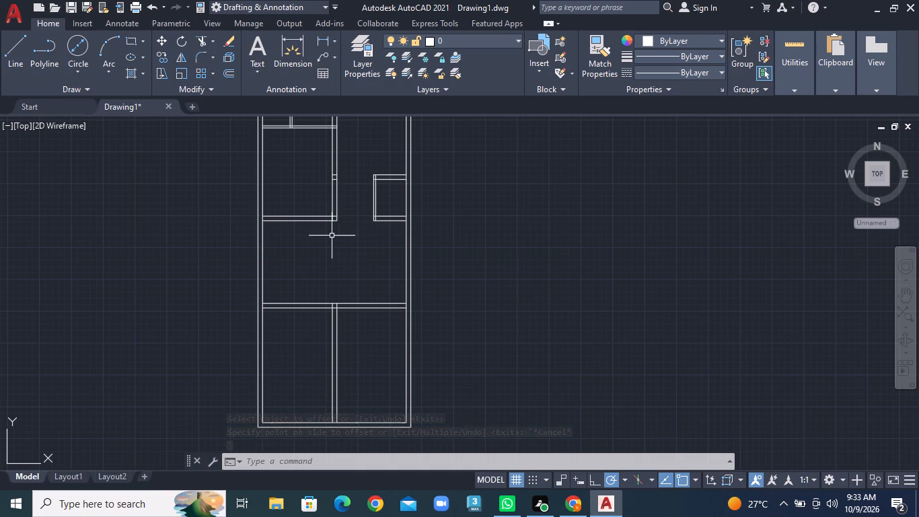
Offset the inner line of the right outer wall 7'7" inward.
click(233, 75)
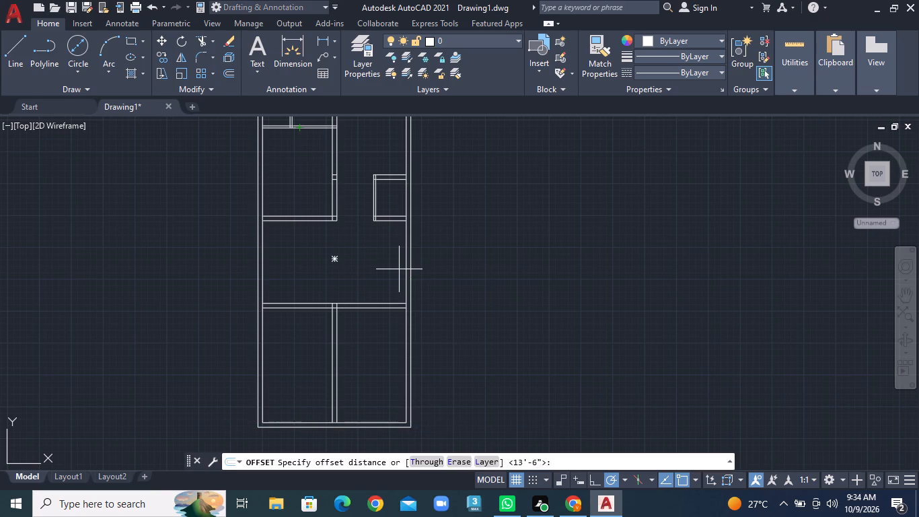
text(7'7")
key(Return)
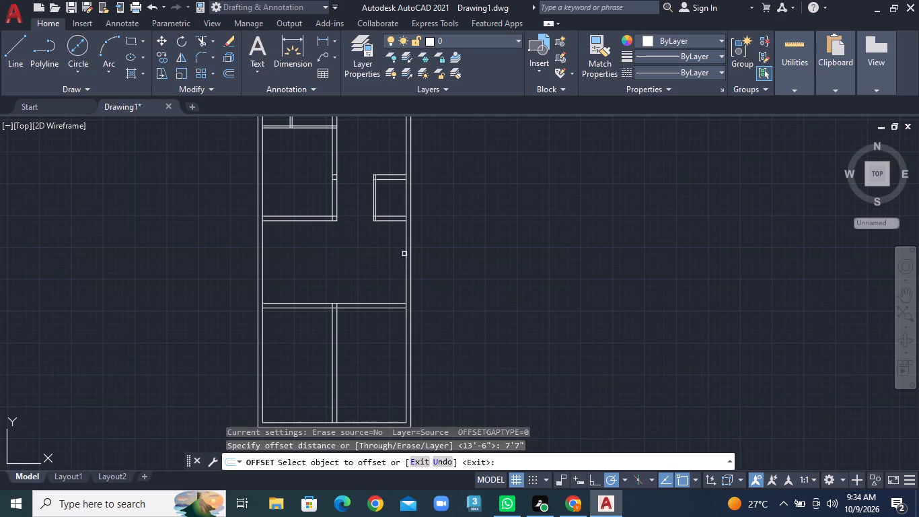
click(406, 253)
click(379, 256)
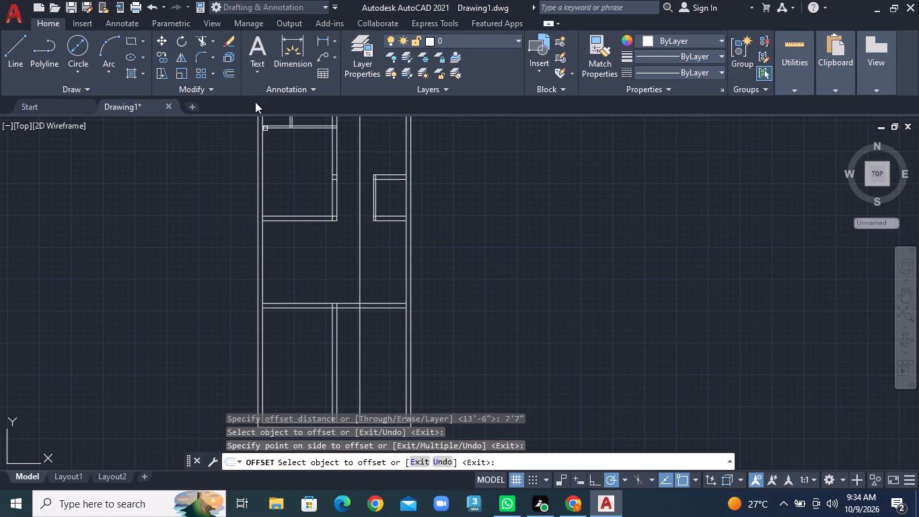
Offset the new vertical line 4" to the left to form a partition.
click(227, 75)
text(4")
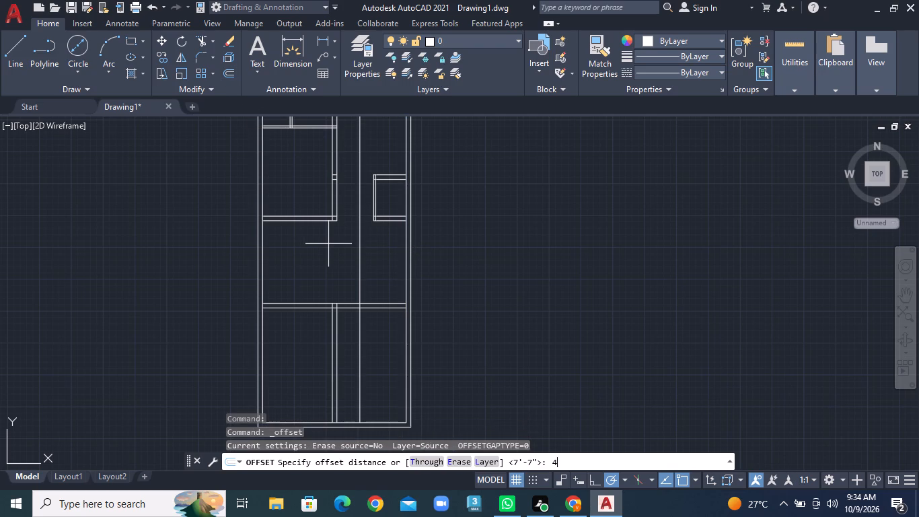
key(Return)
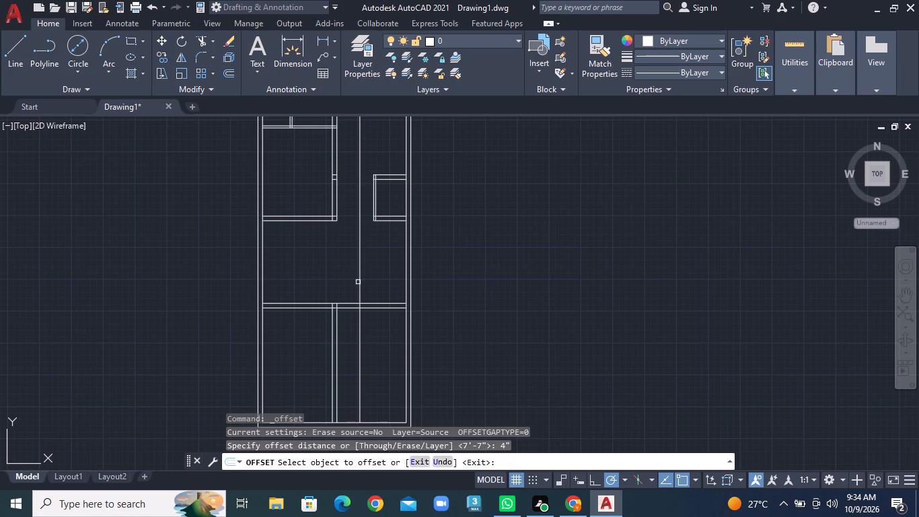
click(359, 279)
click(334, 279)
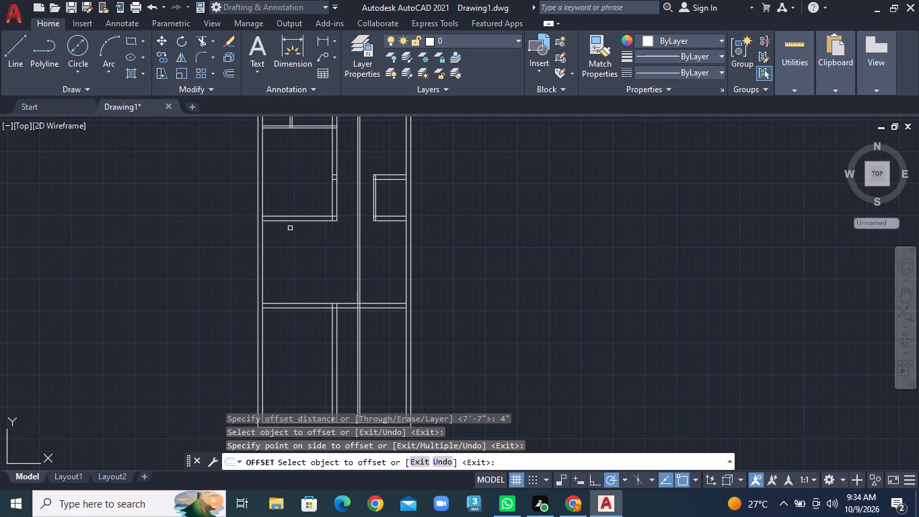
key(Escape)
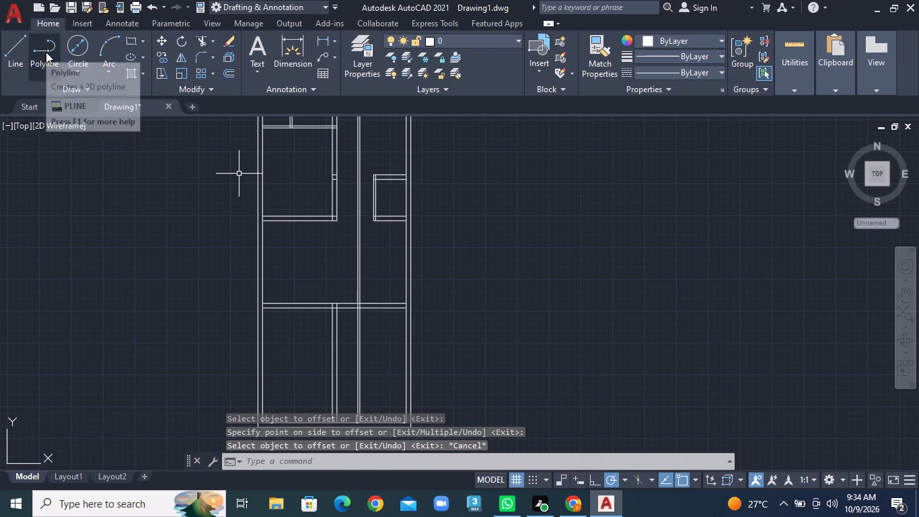
Undo the latest offsets and the preceding trims of the 4" vertical partition and the horizontal partitions beside it.
key(ctrl+z)
key(ctrl+z)
key(ctrl+z)
key(ctrl+z)
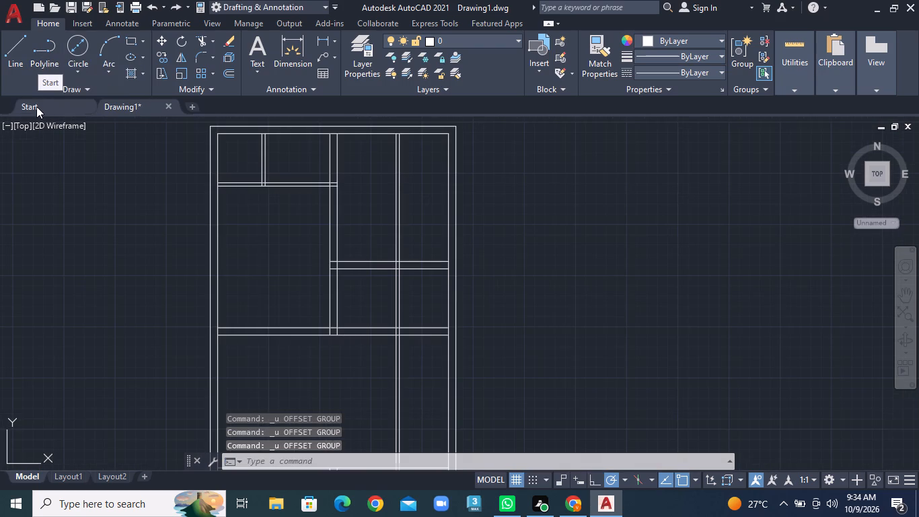
Trim the 4" vertical partition above the right-hand horizontal partition, between the two full-width partitions, and below the lower full-width partition.
scroll(178, 211, down, 1)
middle_drag(309, 286, 313, 250)
click(211, 41)
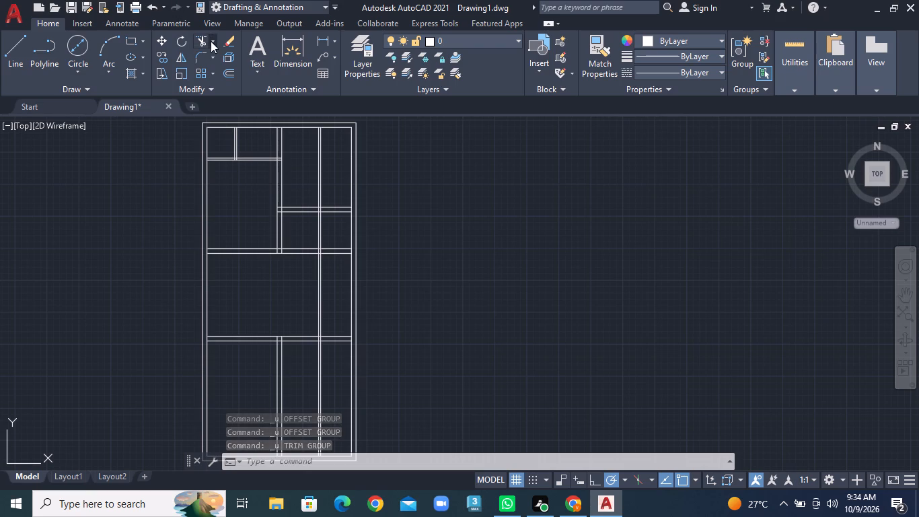
click(219, 59)
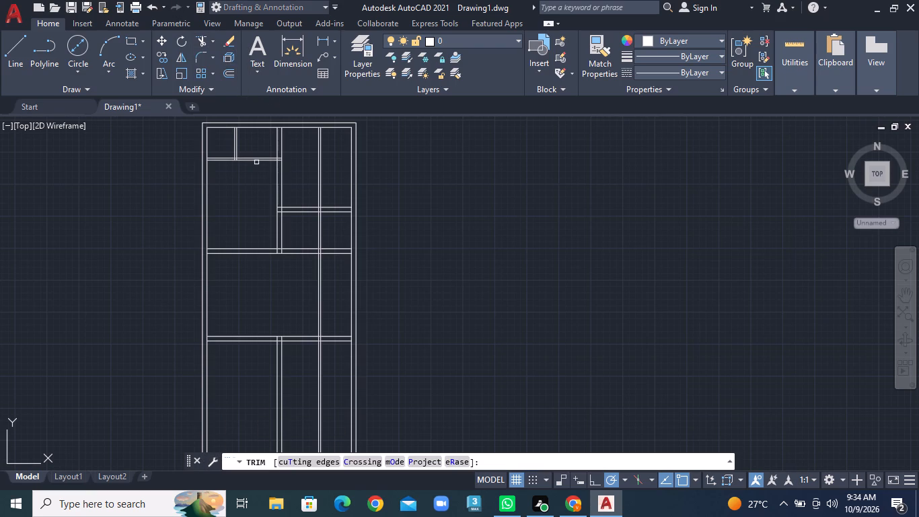
drag(311, 164, 324, 164)
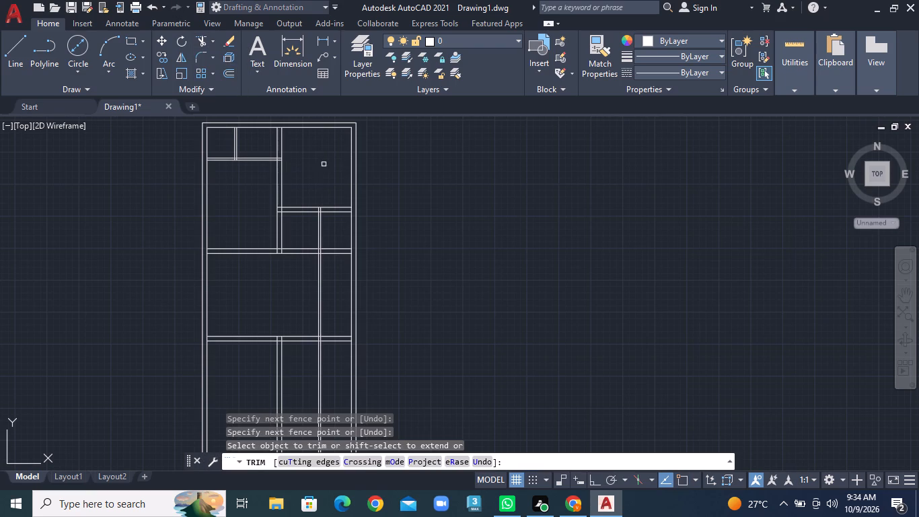
middle_drag(286, 327, 283, 300)
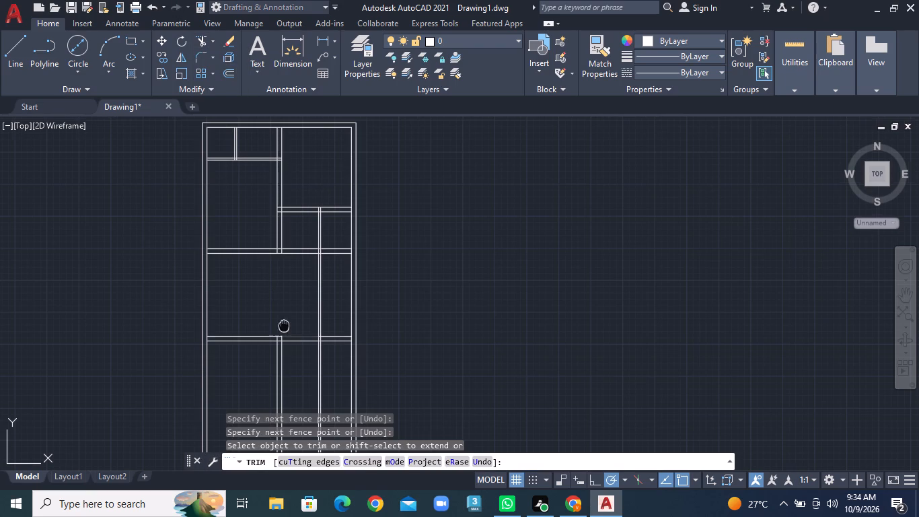
middle_drag(283, 300, 285, 276)
middle_click(285, 276)
drag(287, 249, 316, 249)
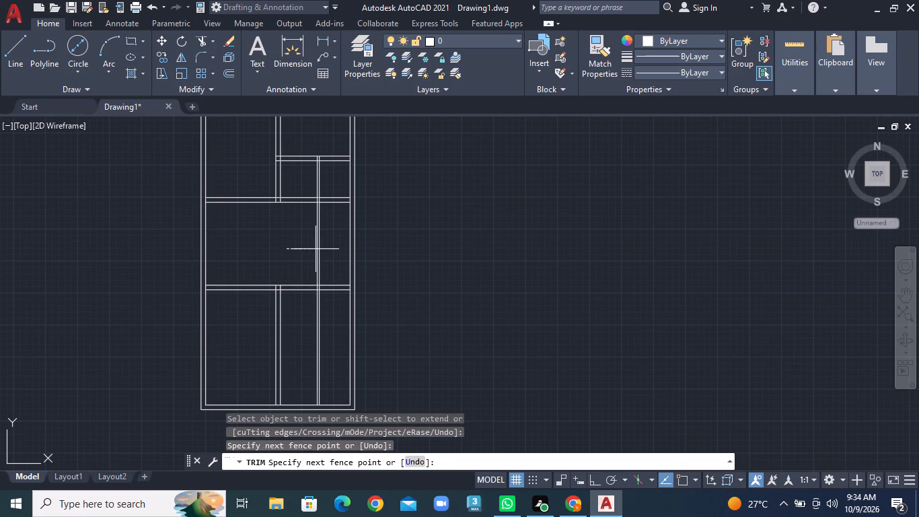
drag(316, 249, 325, 248)
drag(308, 341, 333, 330)
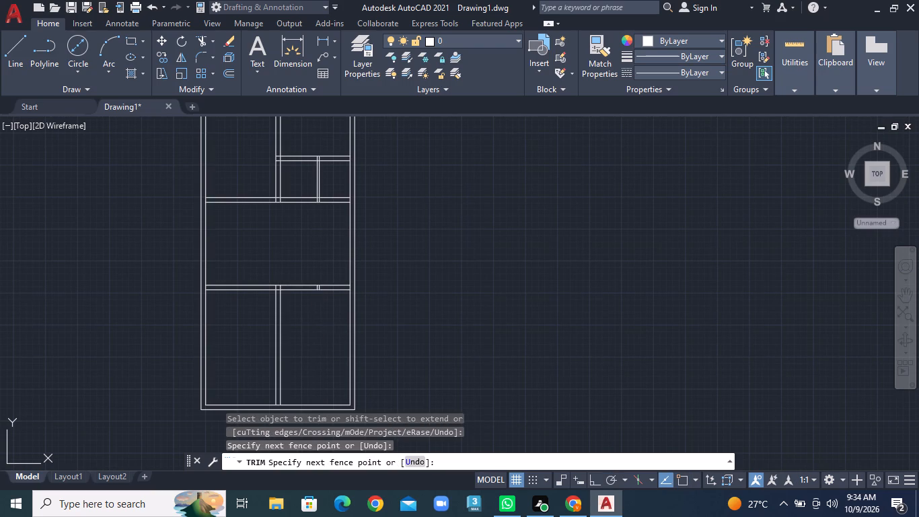
Start the Offset command.
click(227, 79)
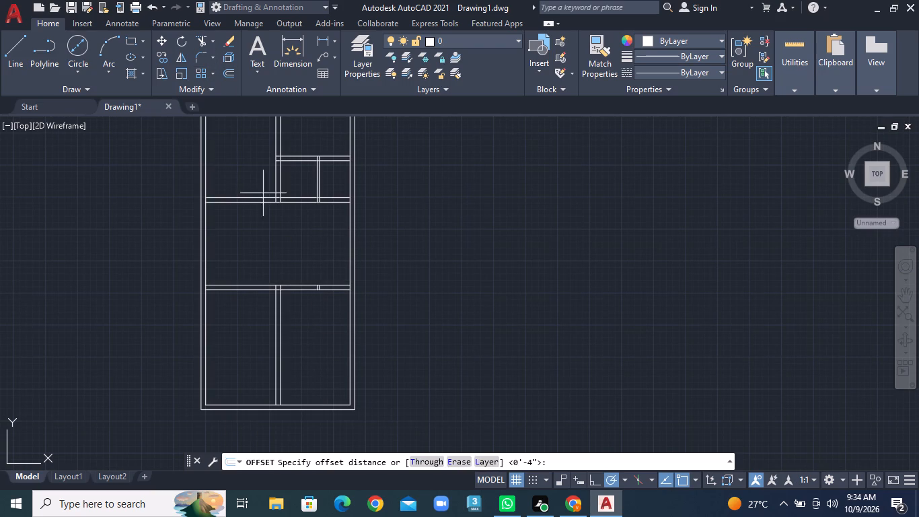
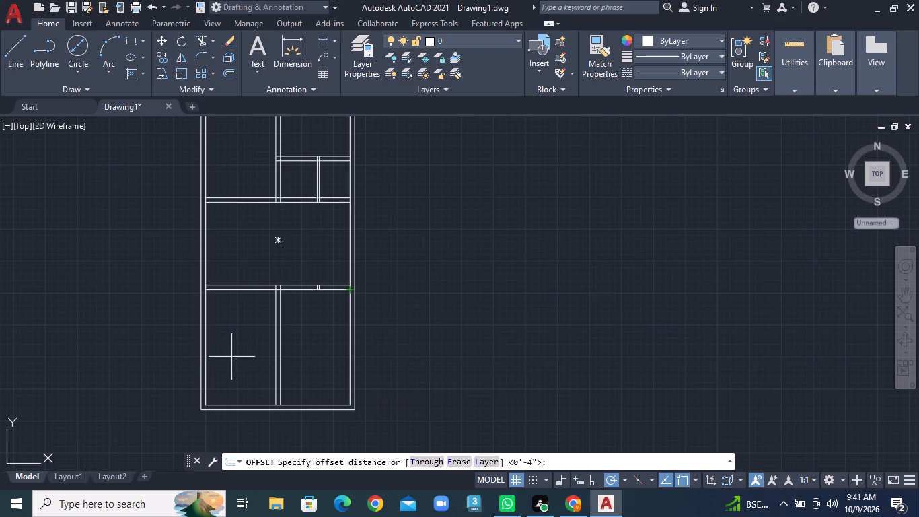
Offset the inner line of the right outer wall 7'7" to the left, into the room between the two full-width partitions.
middle_drag(415, 244, 482, 299)
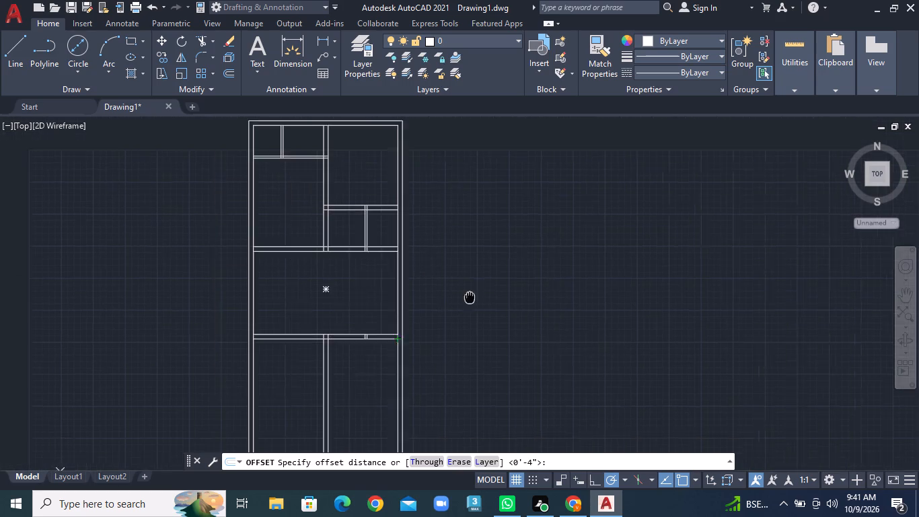
middle_drag(482, 299, 523, 215)
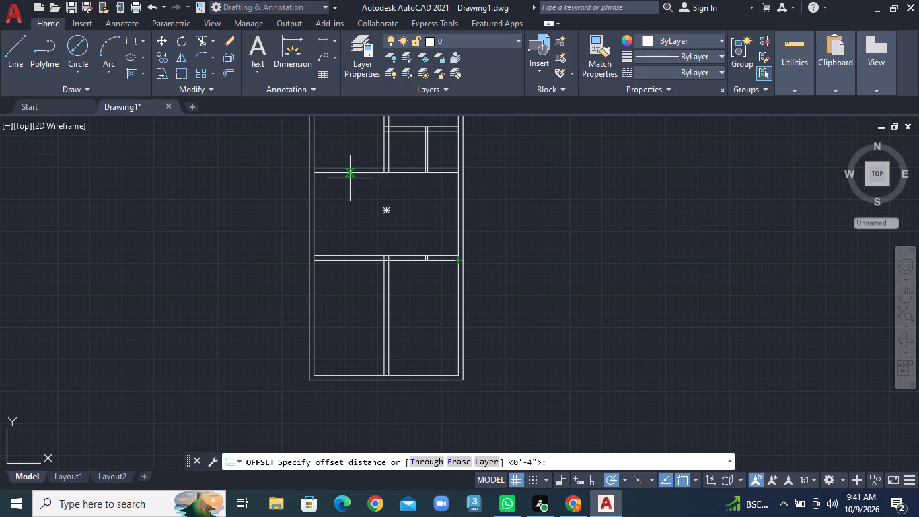
middle_drag(350, 178, 328, 279)
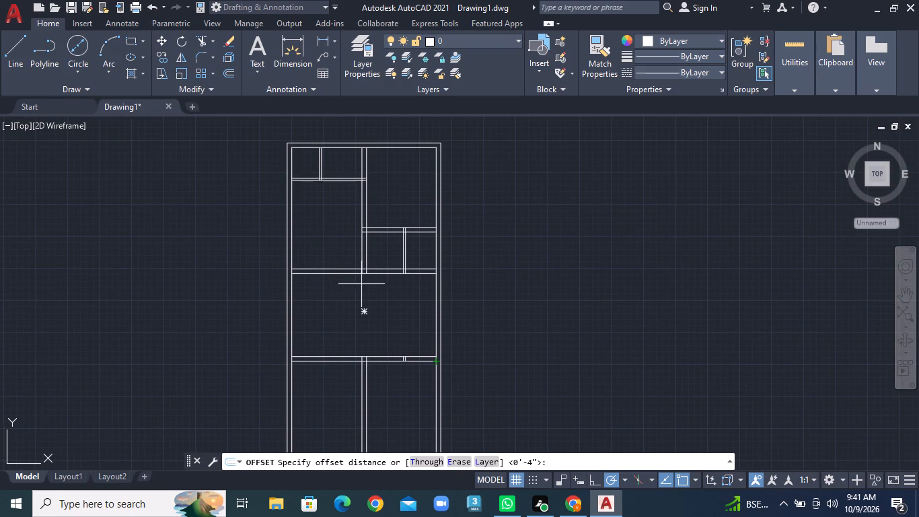
scroll(436, 287, up, 2)
middle_drag(416, 322, 417, 247)
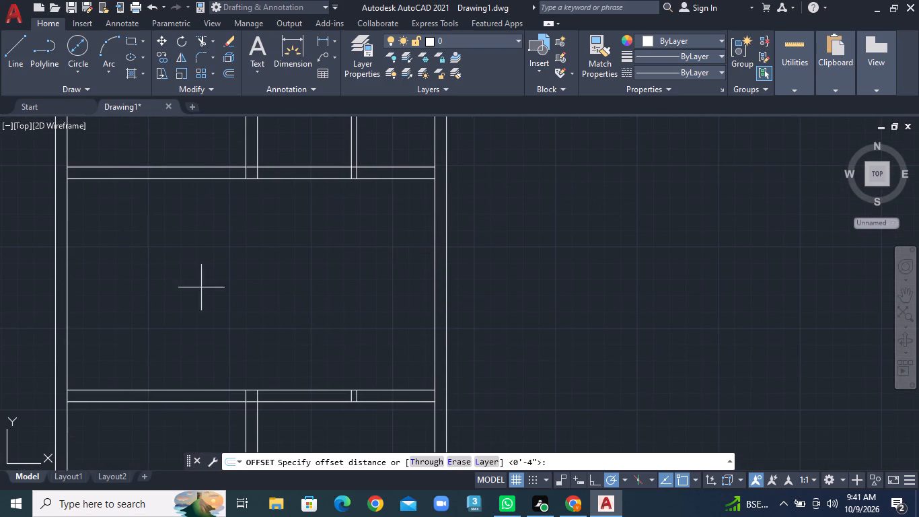
click(232, 74)
text(7'7")
key(Return)
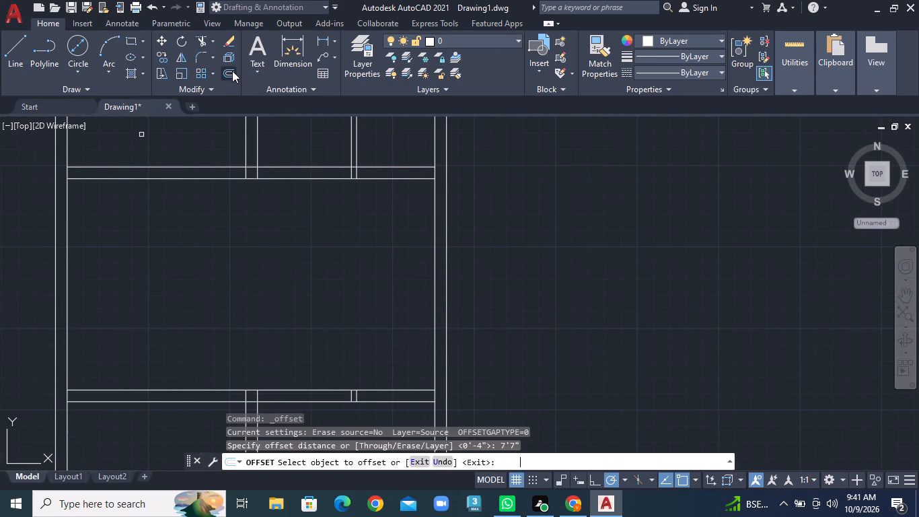
click(435, 313)
click(358, 313)
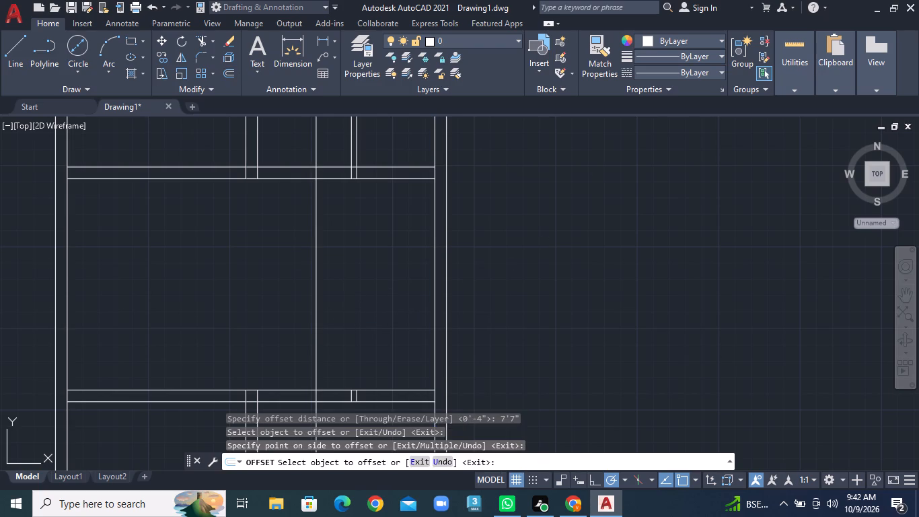
Offset the new vertical line 4" to the left to form a partition.
click(226, 70)
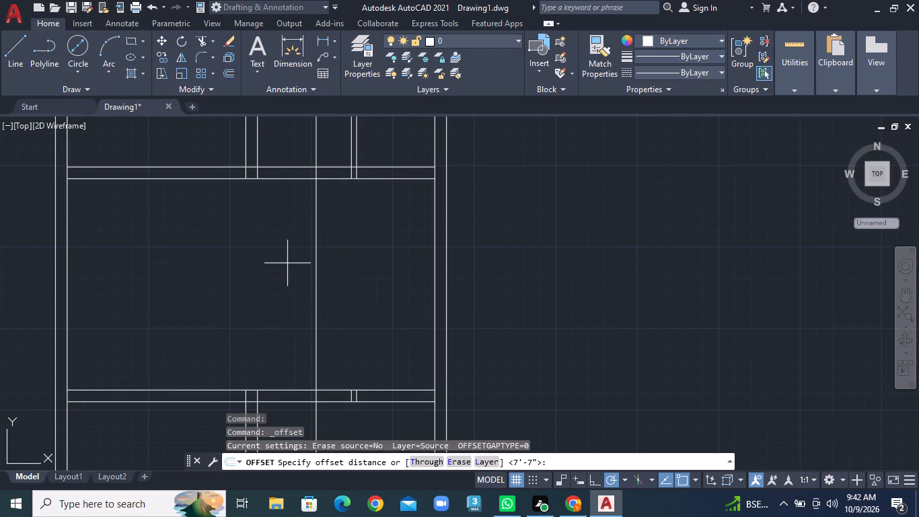
text(4")
key(Return)
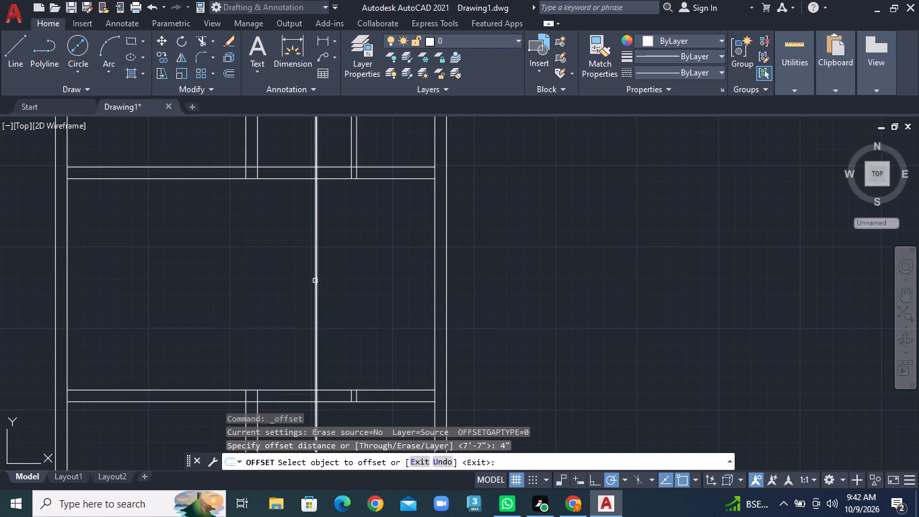
click(315, 281)
click(271, 285)
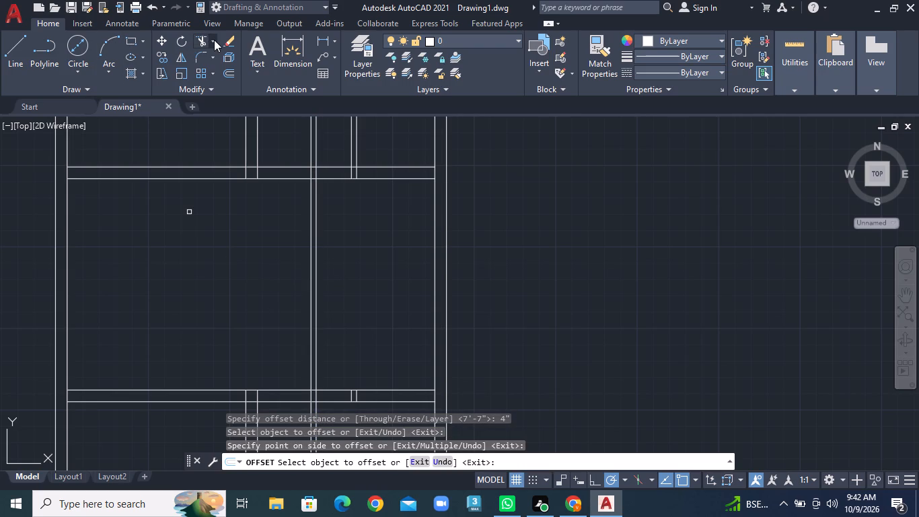
Trim the leftover 4" stub inside the lower full-width partition and the new 4" partition above and below the two full-width partitions.
click(214, 40)
click(215, 55)
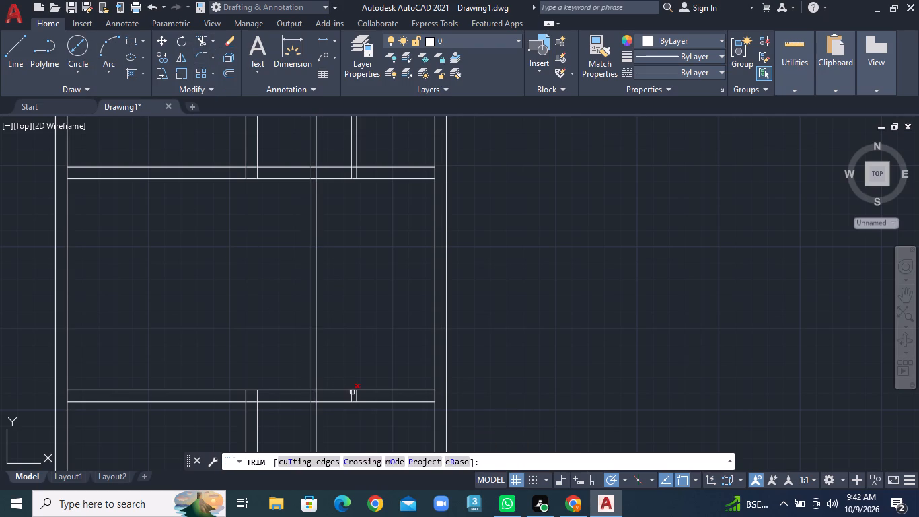
click(351, 395)
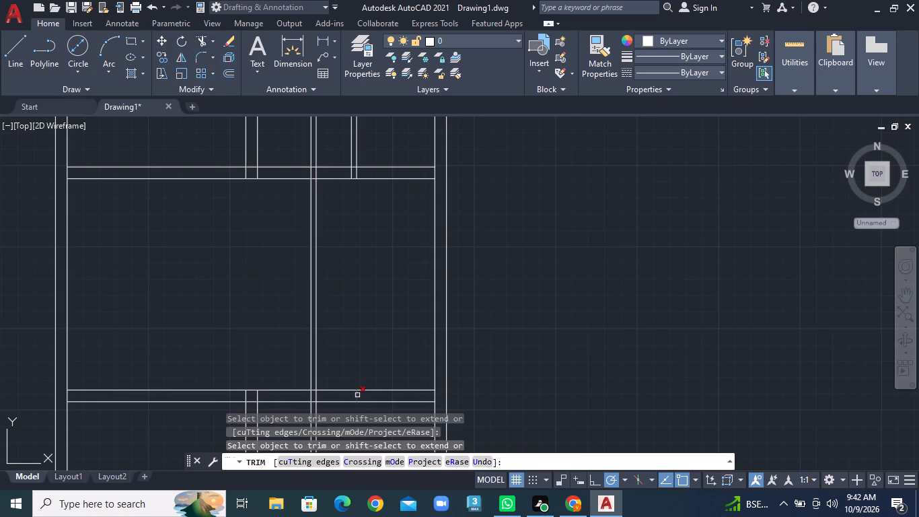
click(357, 395)
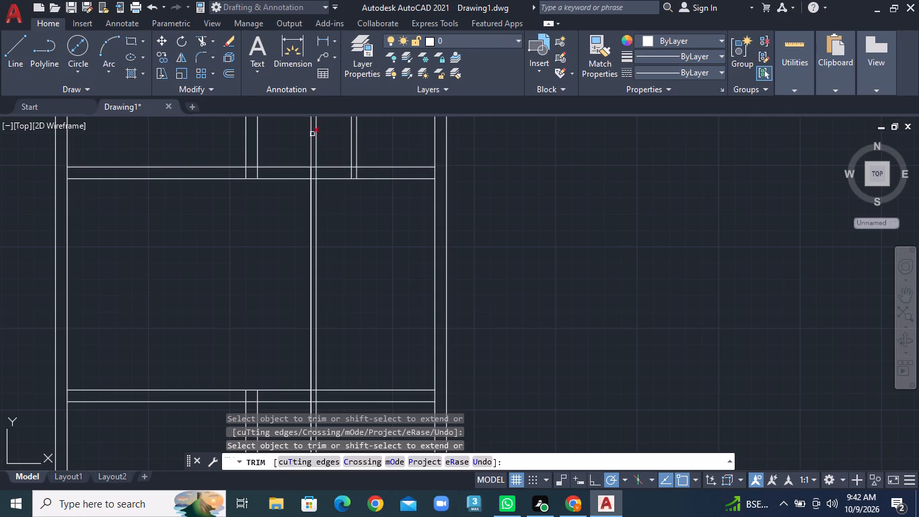
drag(301, 138, 330, 140)
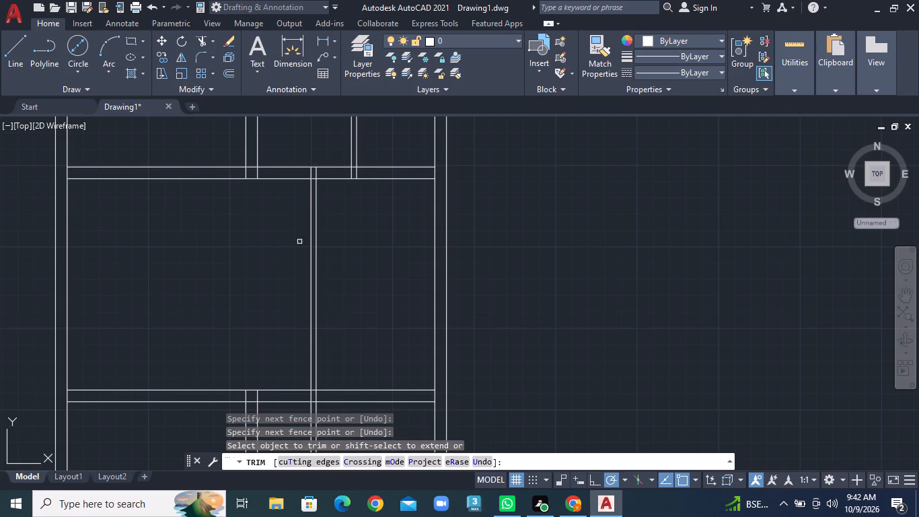
middle_drag(320, 310, 332, 225)
drag(289, 367, 348, 367)
scroll(363, 222, down, 2)
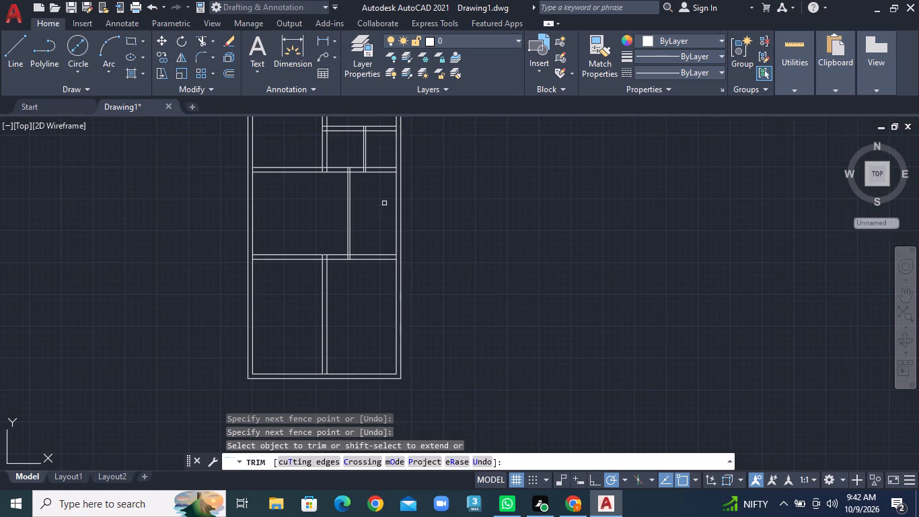
Offset the bottom line of the lower full-width partition 12' downward.
middle_drag(384, 203, 369, 333)
middle_drag(379, 310, 392, 290)
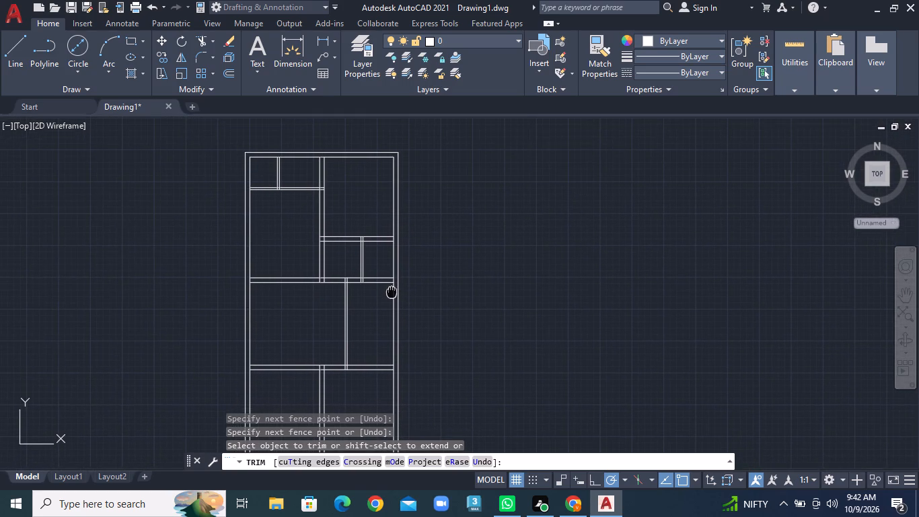
middle_drag(392, 290, 395, 287)
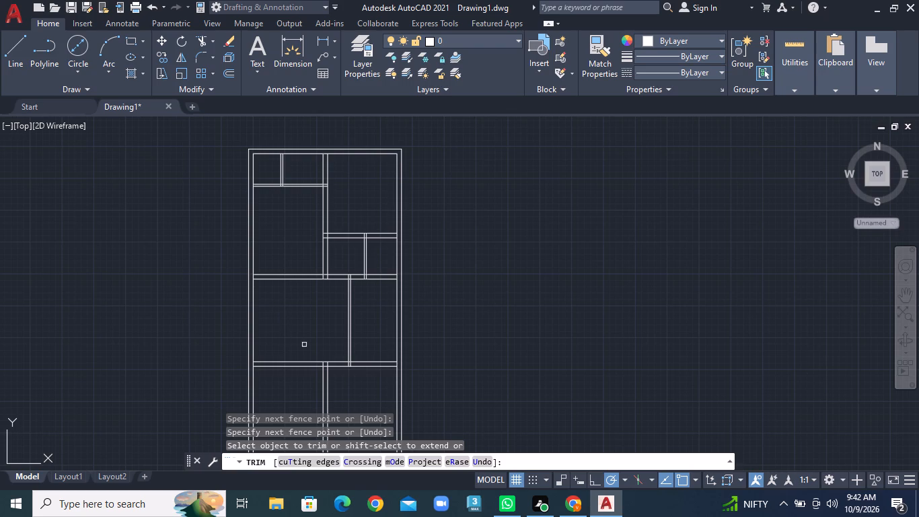
middle_drag(305, 345, 299, 268)
middle_click(298, 262)
middle_click(298, 261)
middle_click(298, 243)
middle_click(298, 242)
middle_drag(298, 242, 298, 232)
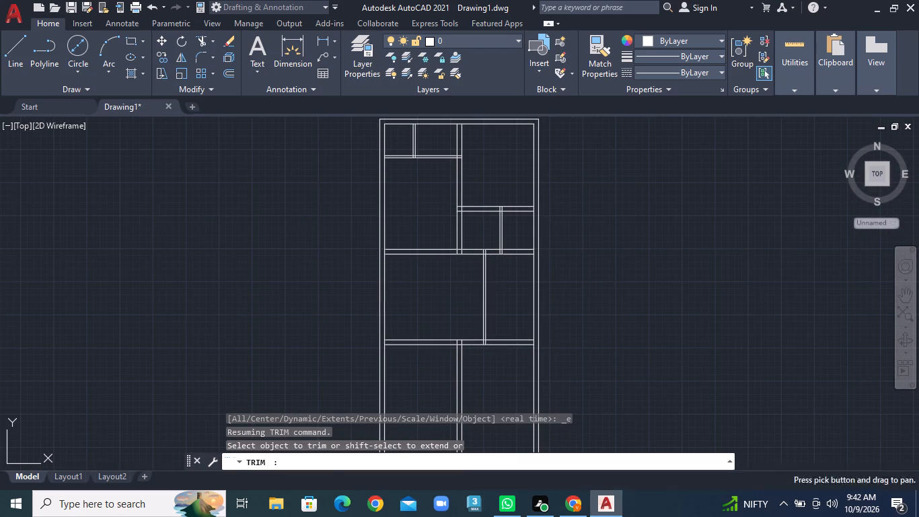
middle_drag(544, 368, 474, 258)
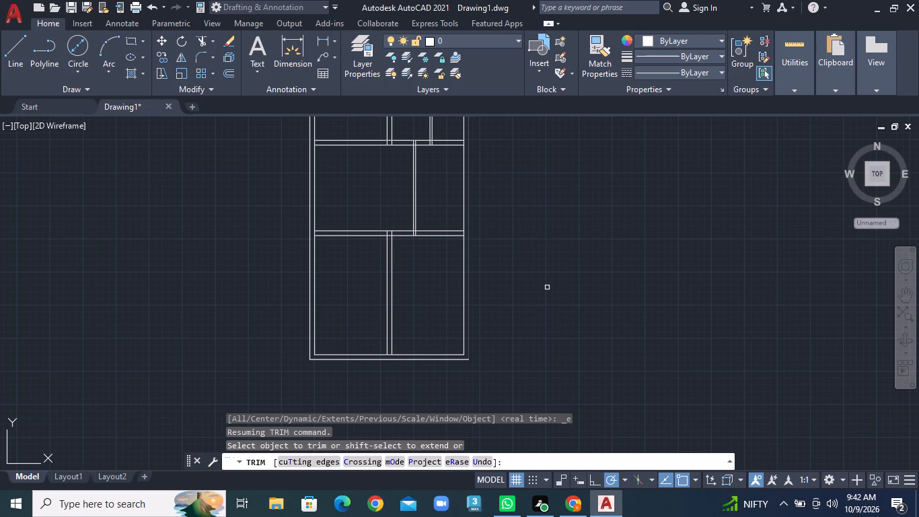
click(227, 72)
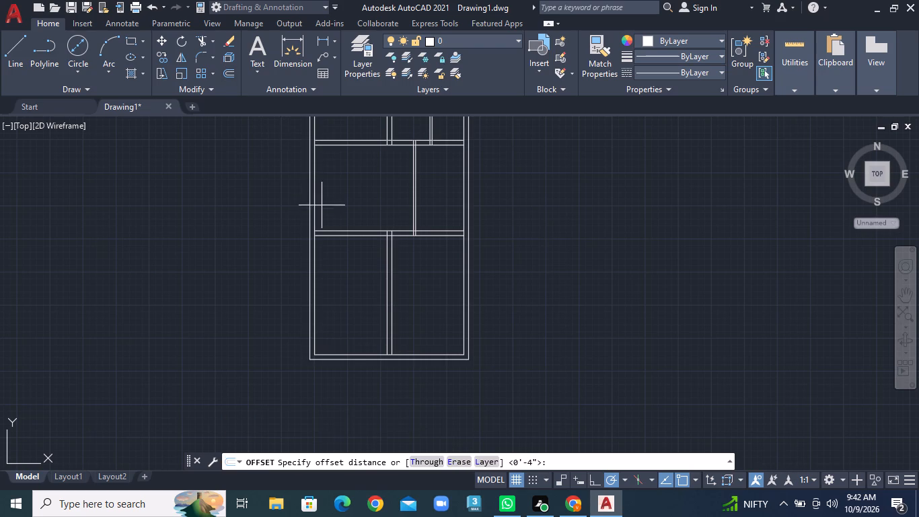
text(12')
key(Return)
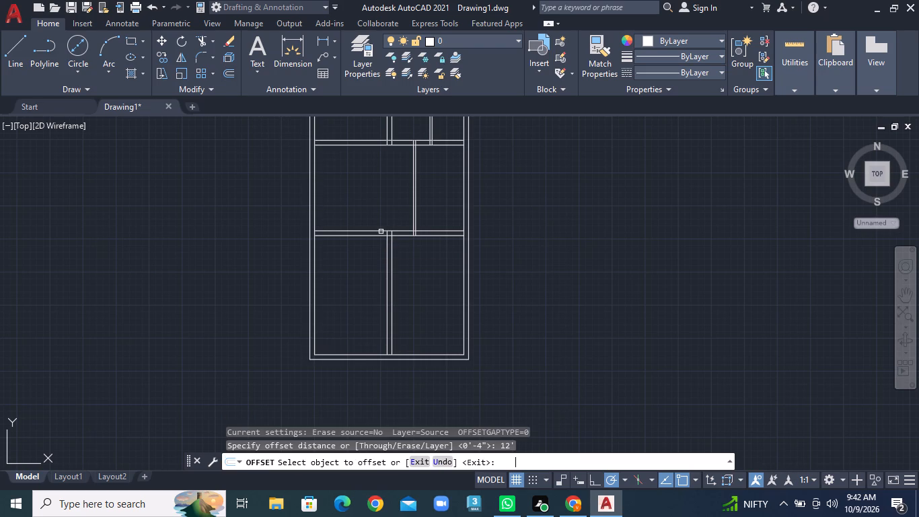
click(438, 236)
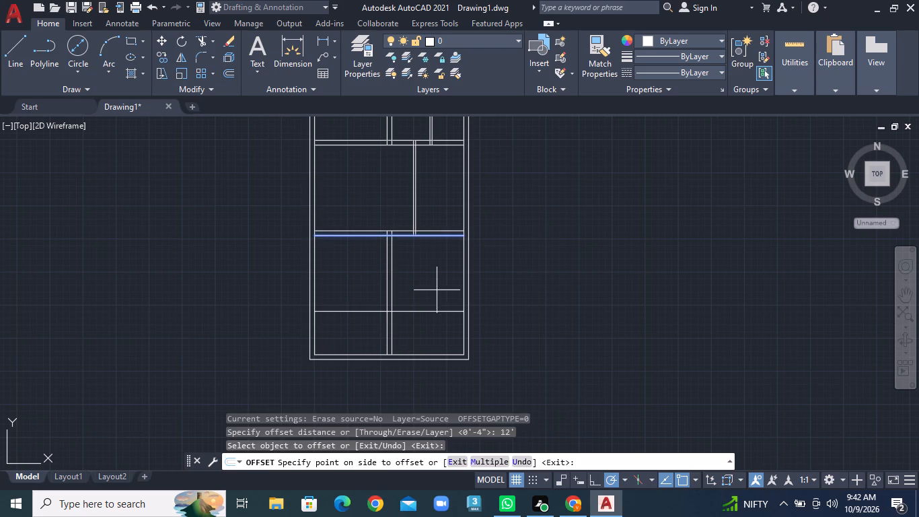
click(436, 304)
Offset the new horizontal line 9" downward to form a partition.
click(231, 76)
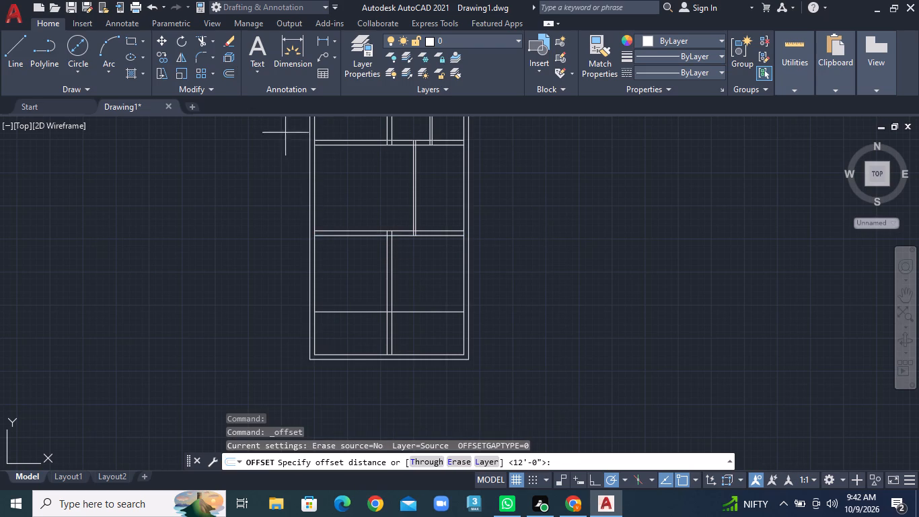
text(9")
key(Return)
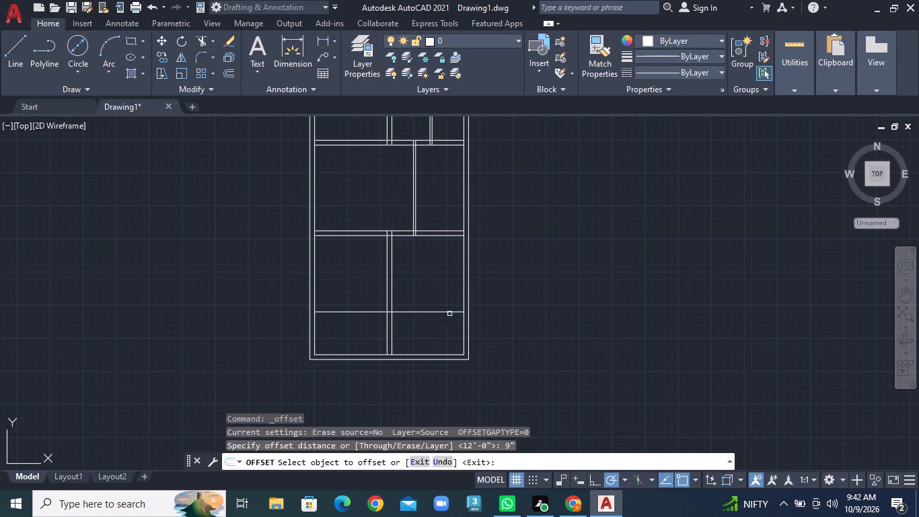
click(427, 312)
click(427, 336)
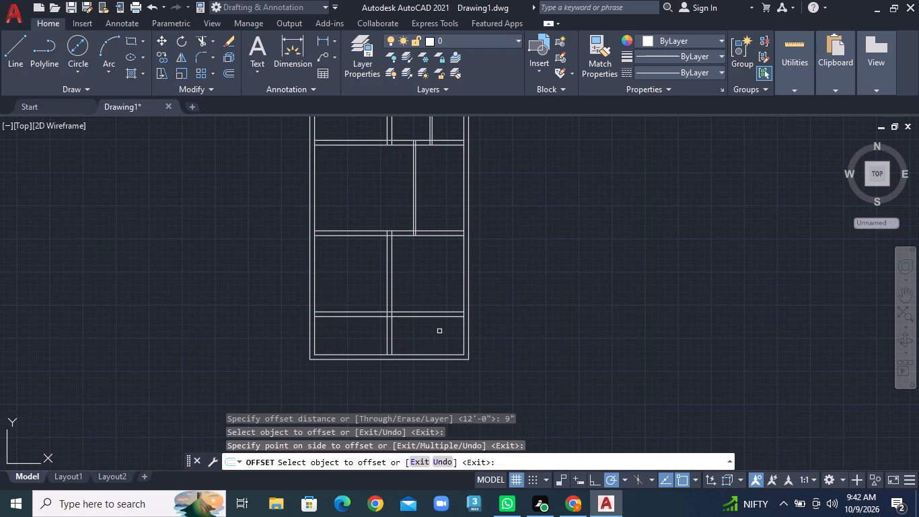
Trim the new 9" horizontal partition left of the central vertical partition, and the vertical partition below the horizontal one.
click(215, 40)
click(231, 59)
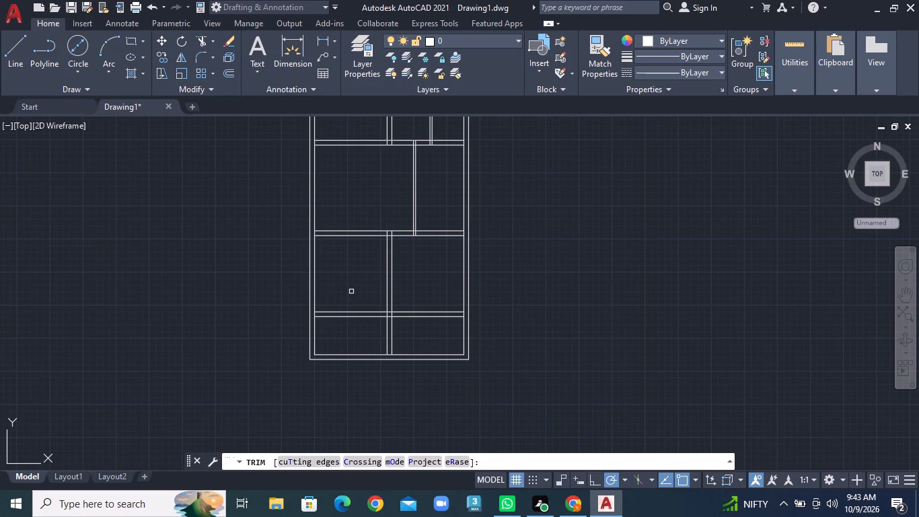
drag(361, 285, 361, 327)
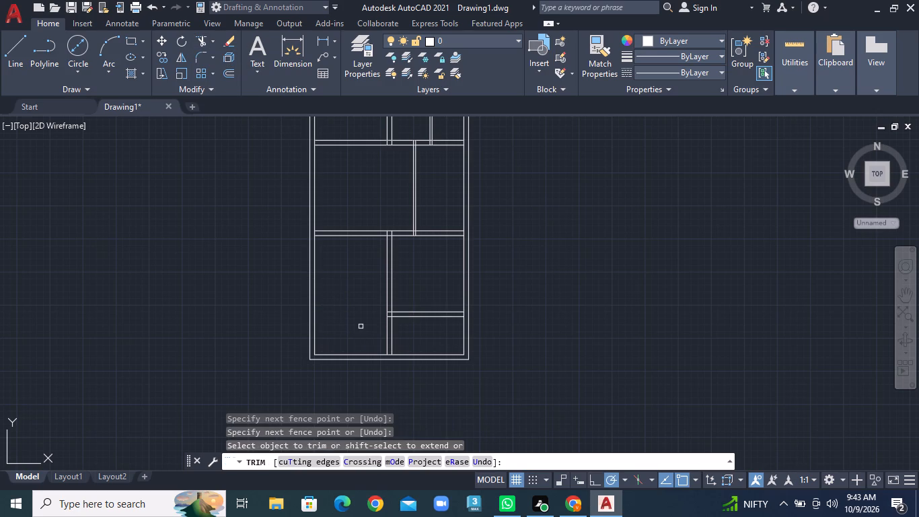
drag(364, 330, 418, 333)
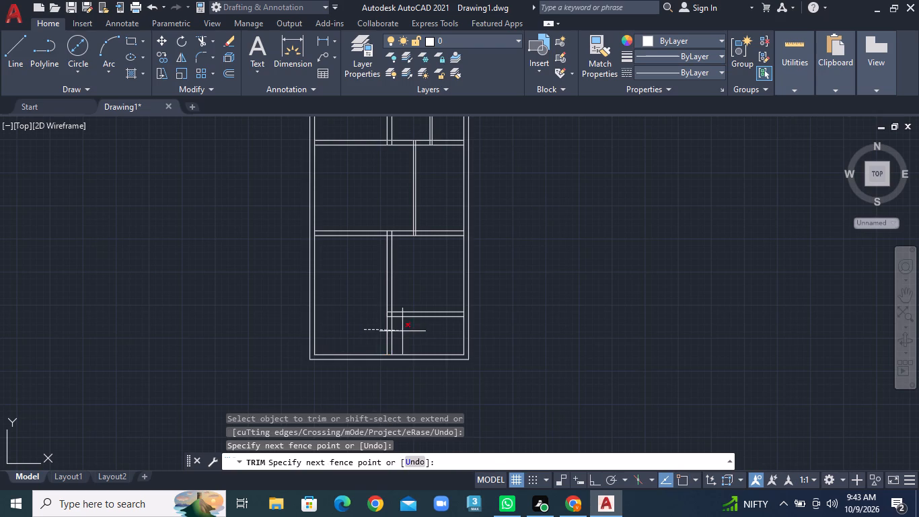
Trim the overlapping lines inside the corner of the two 9" partitions and the wall line closing the partition's right end.
scroll(409, 294, up, 2)
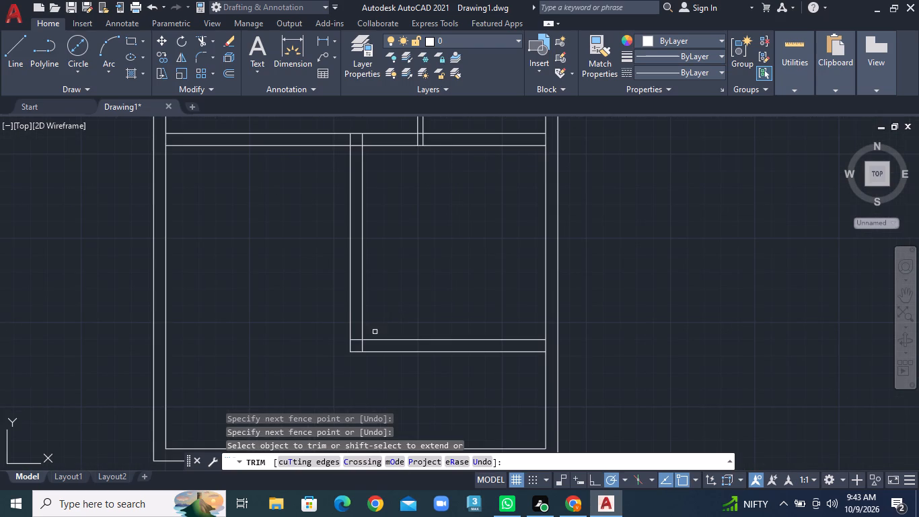
click(357, 340)
click(361, 344)
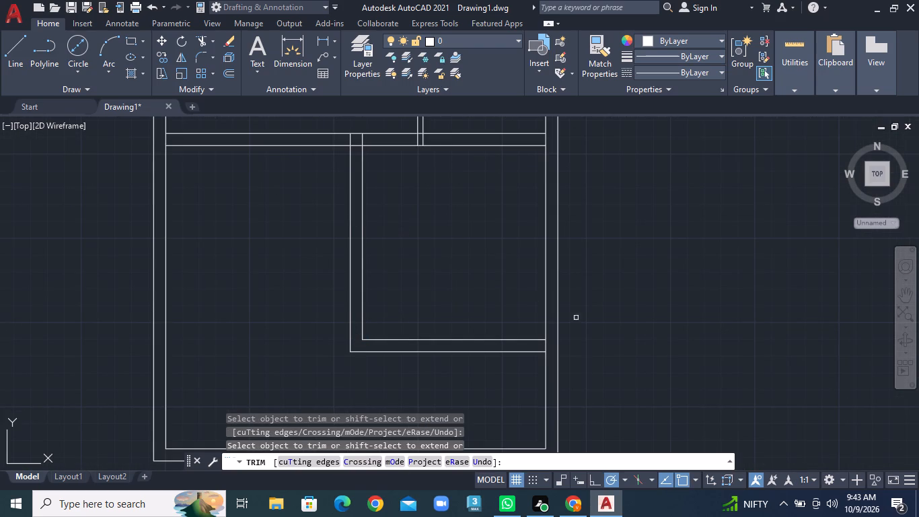
click(546, 347)
Trim the 9" horizontal partition between the central vertical partition and the small upper-right room's vertical partition.
scroll(334, 176, down, 1)
scroll(334, 176, up, 1)
middle_drag(334, 186, 333, 253)
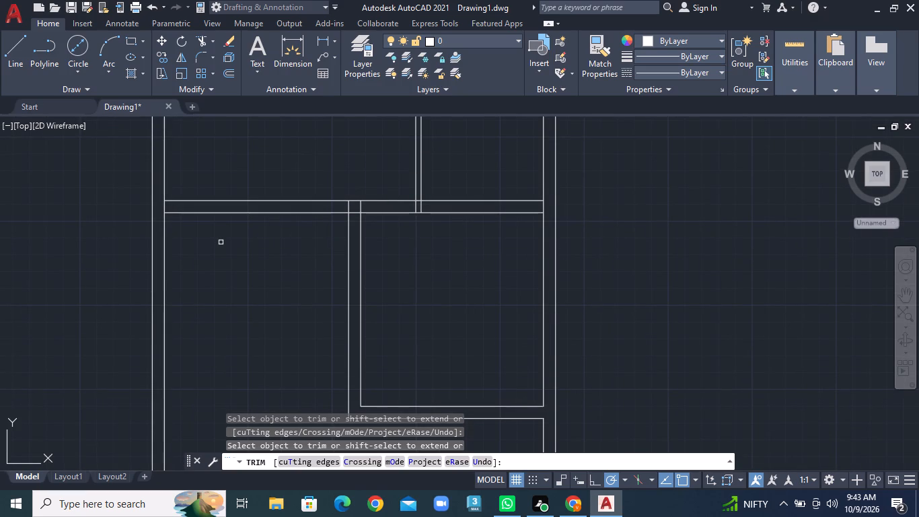
scroll(221, 242, down, 2)
scroll(275, 244, down, 1)
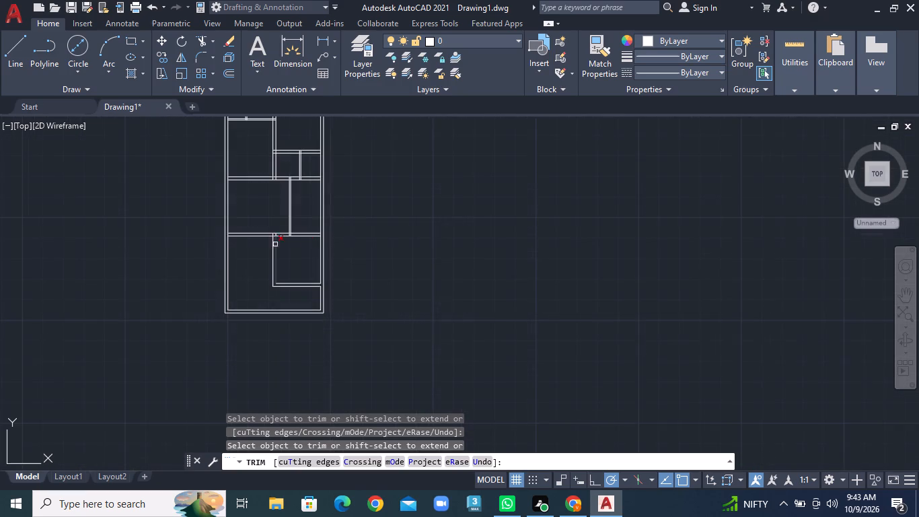
middle_drag(382, 252, 433, 291)
middle_drag(453, 296, 531, 299)
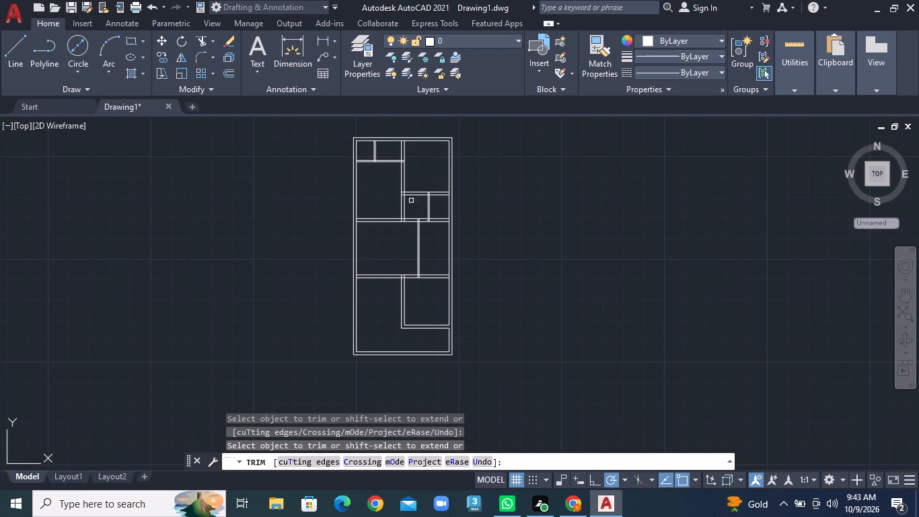
drag(411, 201, 411, 182)
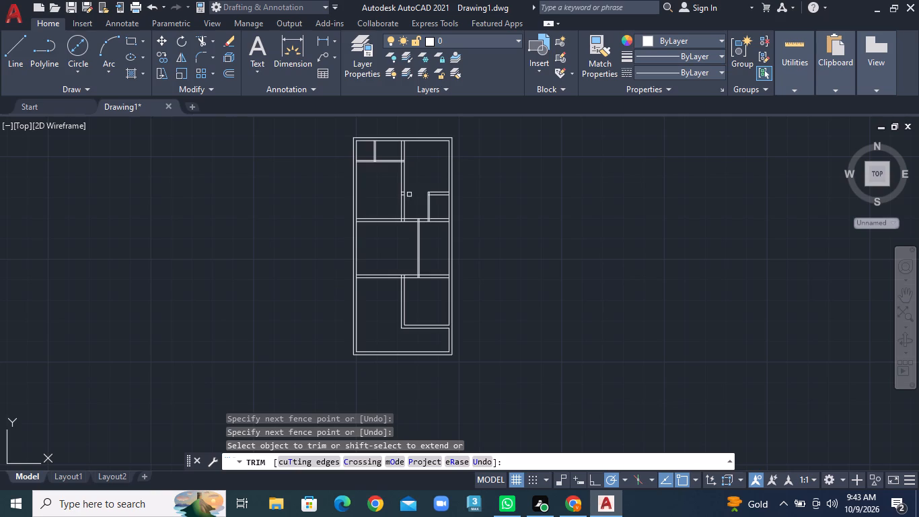
Trim both lines of the 4" horizontal partition in the plan's upper-left area, between the outer wall and the short vertical partition.
scroll(392, 181, down, 1)
scroll(392, 181, up, 2)
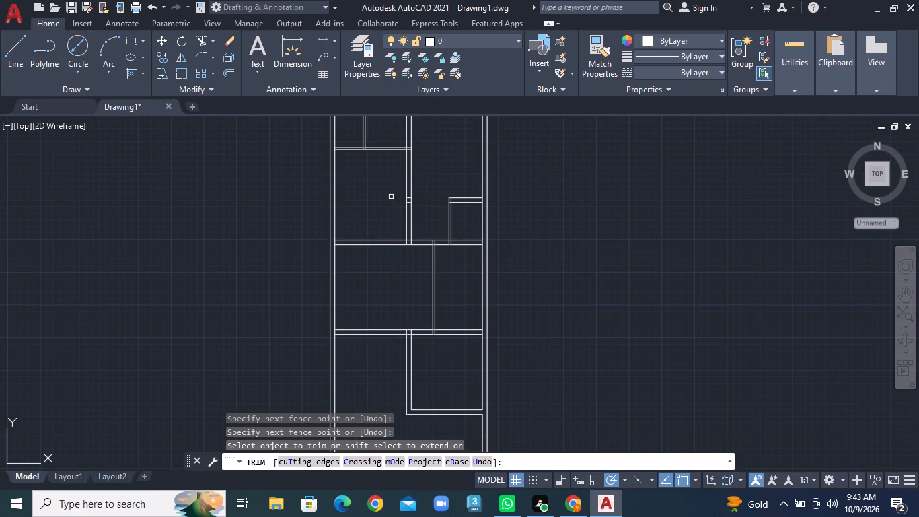
scroll(389, 197, down, 1)
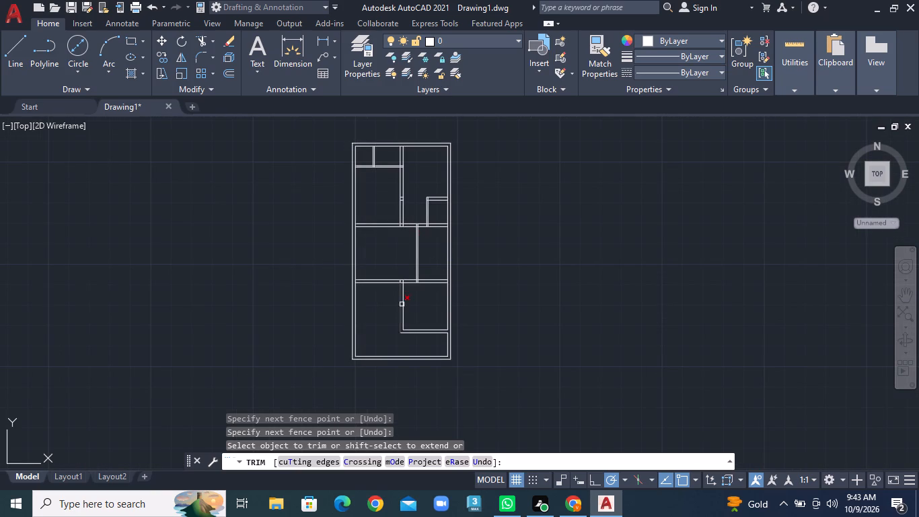
scroll(410, 301, up, 4)
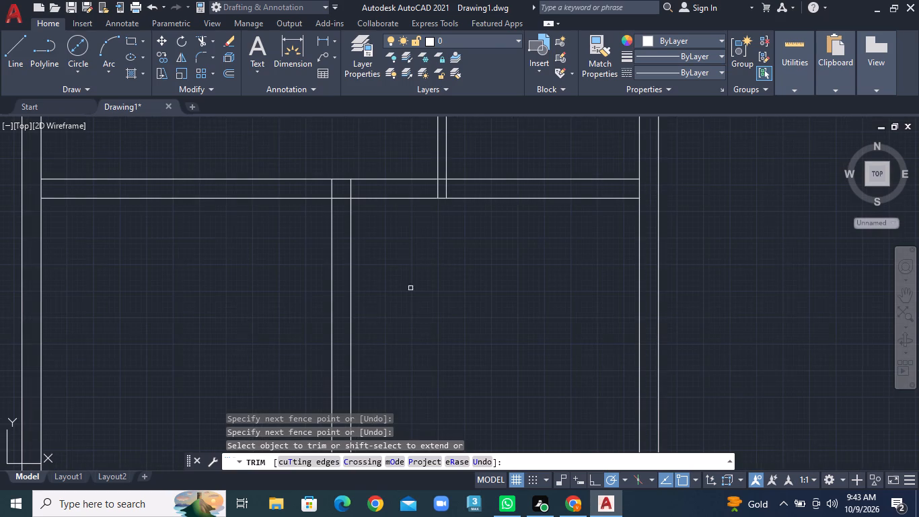
middle_click(410, 288)
middle_drag(410, 288, 414, 307)
middle_click(417, 323)
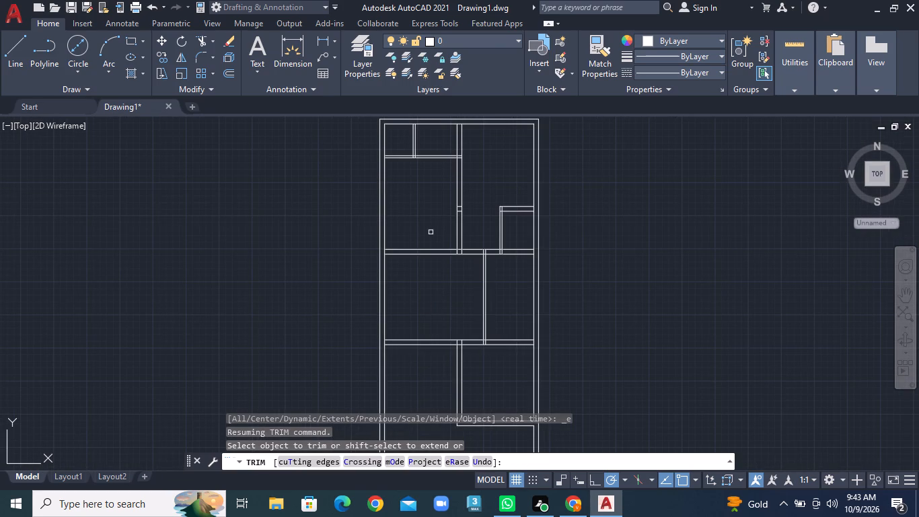
middle_drag(421, 191, 379, 383)
scroll(384, 339, up, 2)
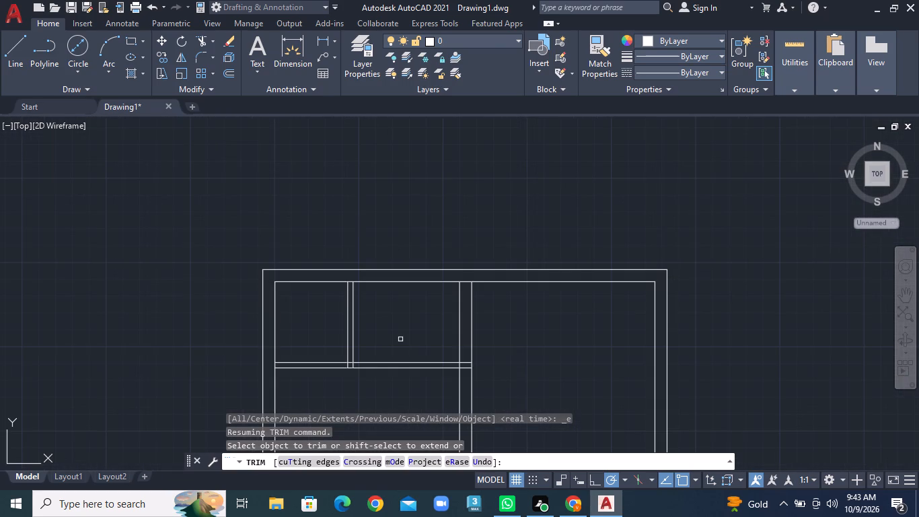
middle_drag(412, 342, 358, 281)
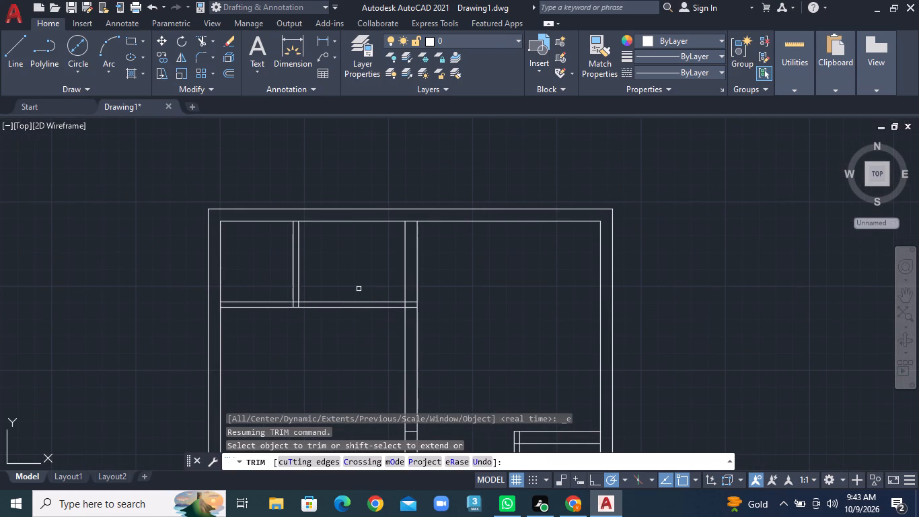
scroll(360, 289, up, 1)
scroll(360, 289, down, 4)
scroll(360, 289, up, 2)
scroll(360, 290, down, 2)
scroll(371, 299, up, 1)
scroll(371, 299, down, 1)
scroll(371, 299, up, 1)
middle_drag(369, 299, 363, 287)
scroll(368, 299, down, 2)
scroll(367, 299, up, 3)
scroll(366, 299, down, 3)
scroll(364, 298, up, 1)
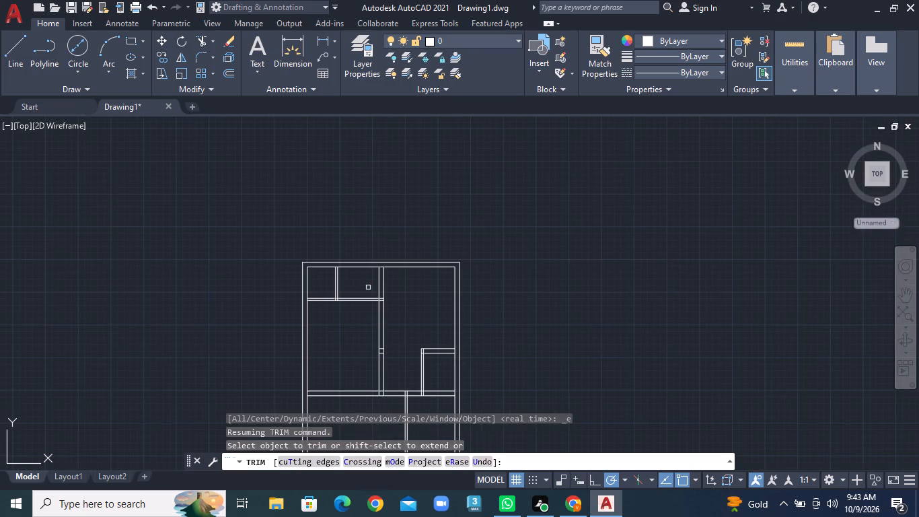
scroll(388, 296, up, 3)
scroll(398, 296, down, 1)
scroll(404, 306, up, 3)
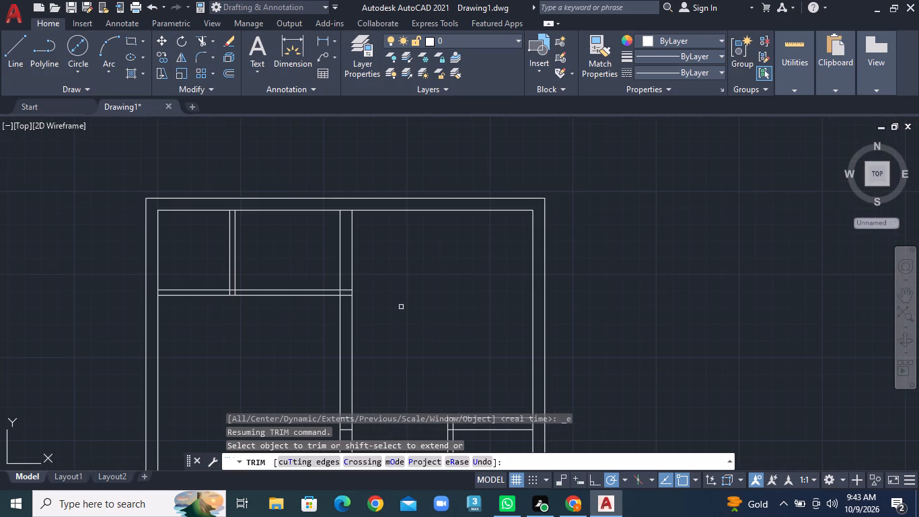
middle_drag(387, 308, 450, 267)
middle_click(450, 267)
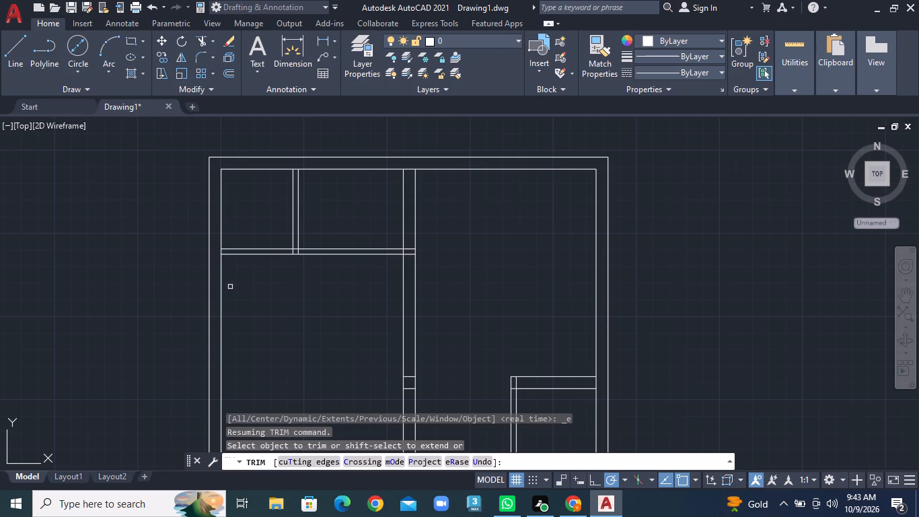
click(254, 250)
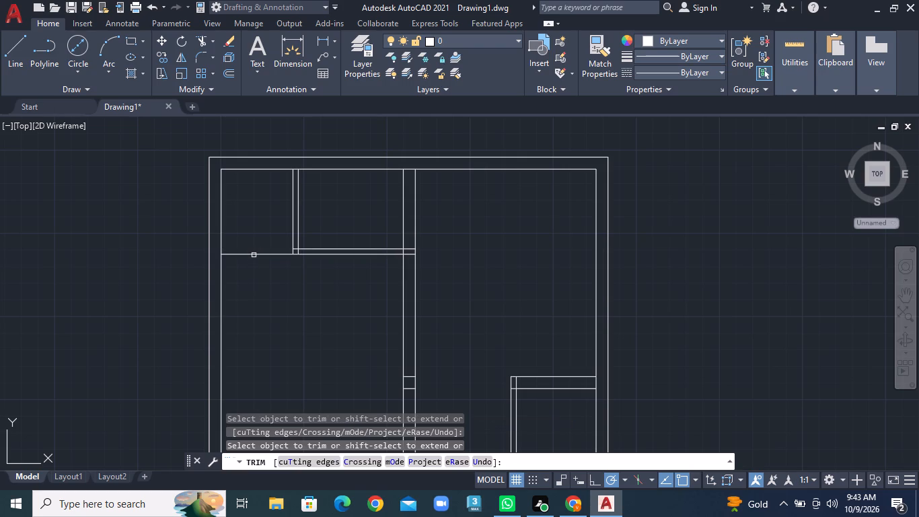
click(254, 255)
Trim the overlapping lines inside the corner of the two 4" partitions and at their junction with the central 9" partition.
scroll(342, 258, up, 2)
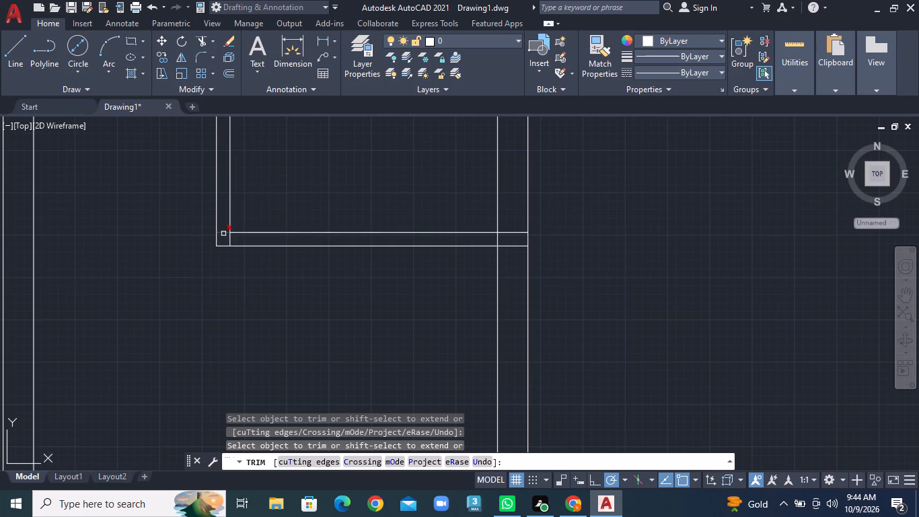
click(223, 234)
click(230, 240)
click(496, 240)
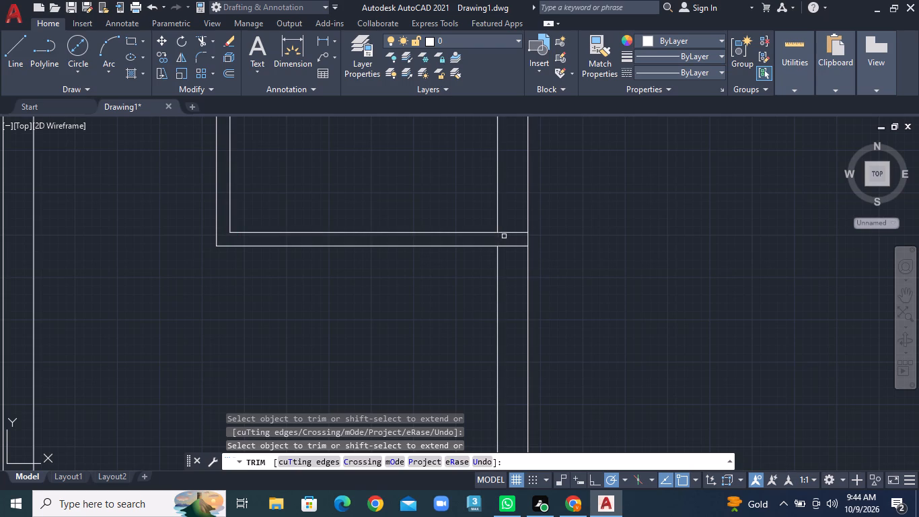
click(511, 224)
click(511, 271)
Draw a short line across the 4" vertical partition just above its lower corner to mark one side of an opening.
scroll(403, 325, up, 1)
scroll(403, 325, down, 1)
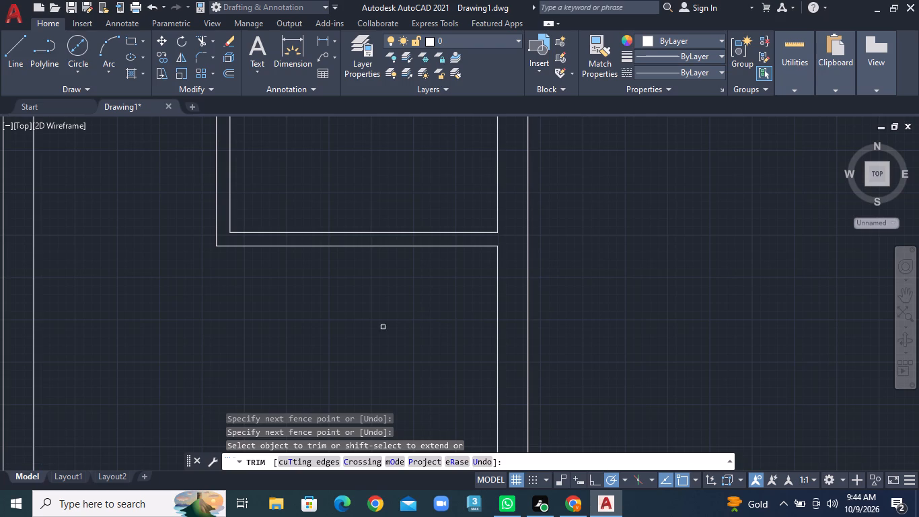
middle_drag(264, 258, 338, 388)
scroll(280, 232, down, 2)
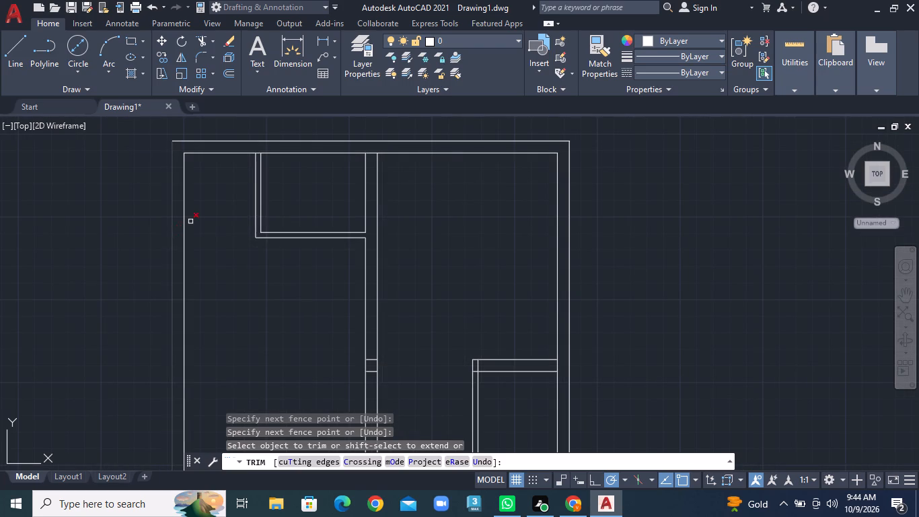
scroll(231, 201, up, 3)
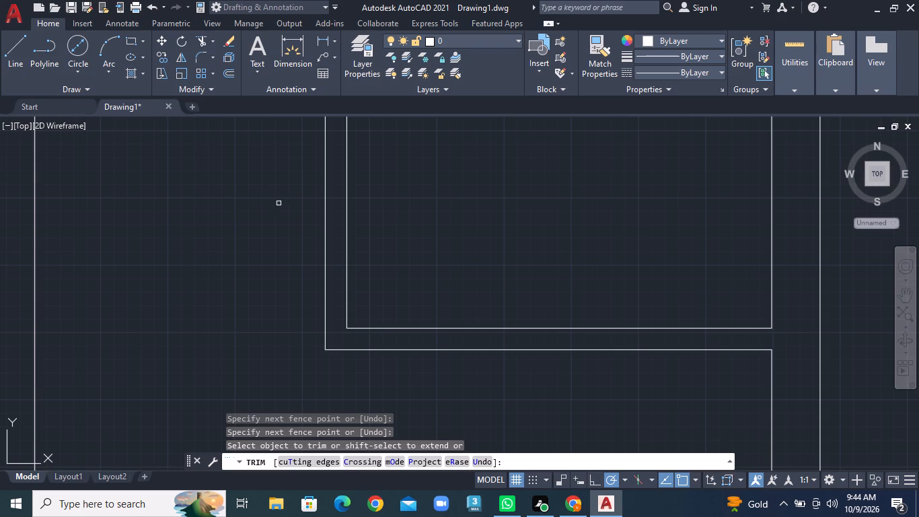
middle_drag(279, 202, 326, 305)
scroll(326, 285, down, 3)
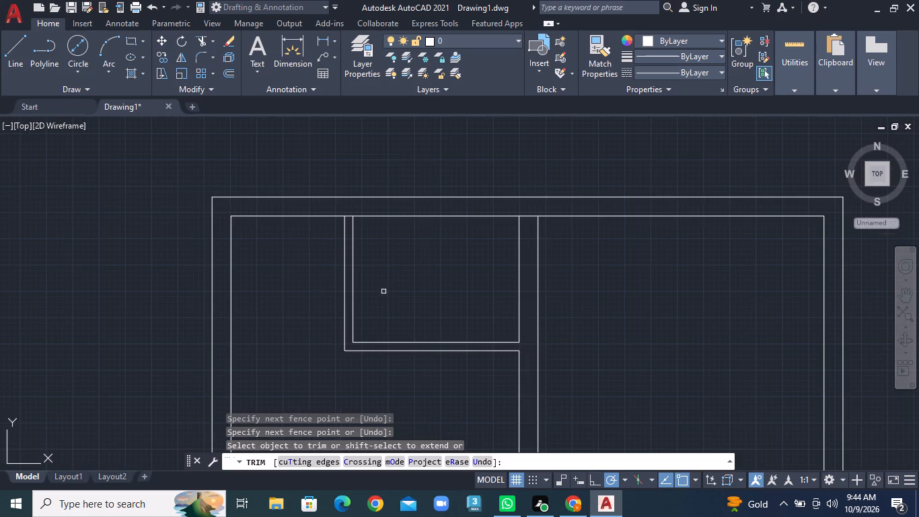
scroll(383, 298, up, 3)
middle_drag(363, 321, 359, 247)
scroll(359, 318, down, 1)
scroll(358, 316, up, 3)
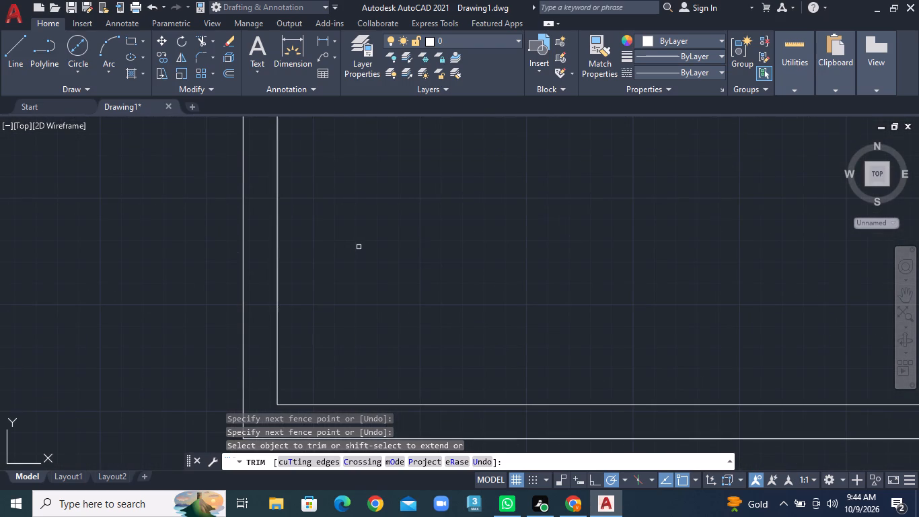
scroll(312, 347, up, 1)
scroll(312, 347, down, 1)
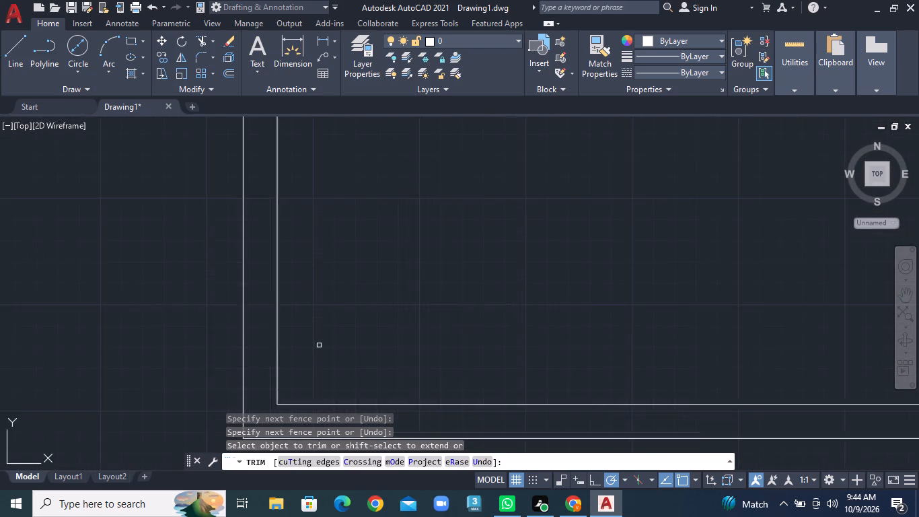
middle_drag(319, 337, 377, 270)
middle_click(377, 270)
scroll(374, 328, down, 2)
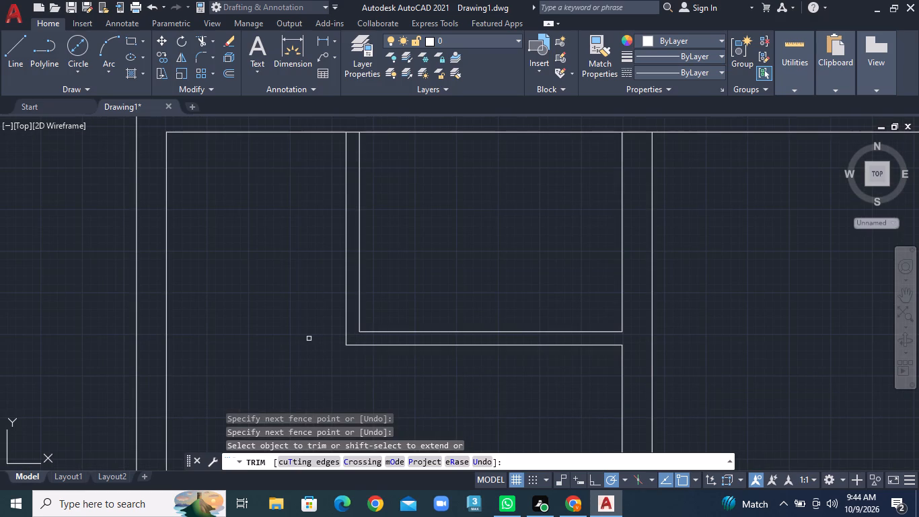
click(9, 48)
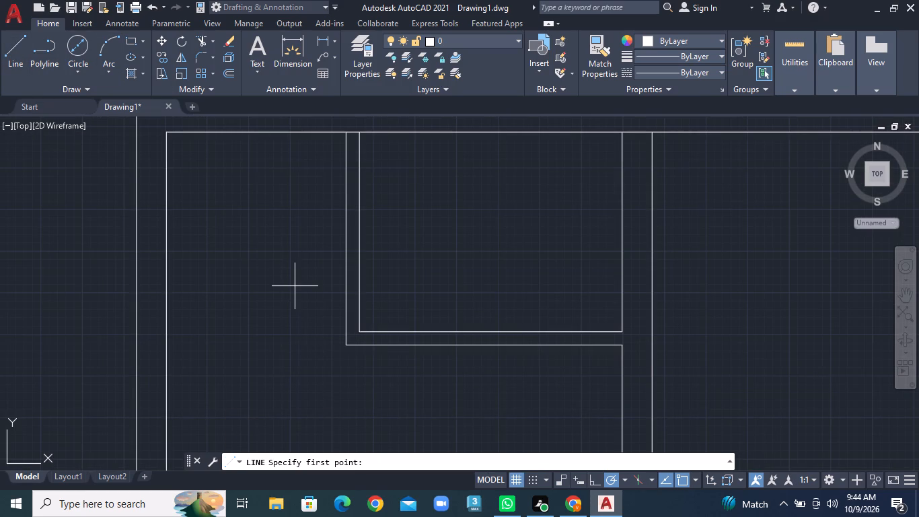
click(345, 322)
click(362, 319)
right_click(362, 319)
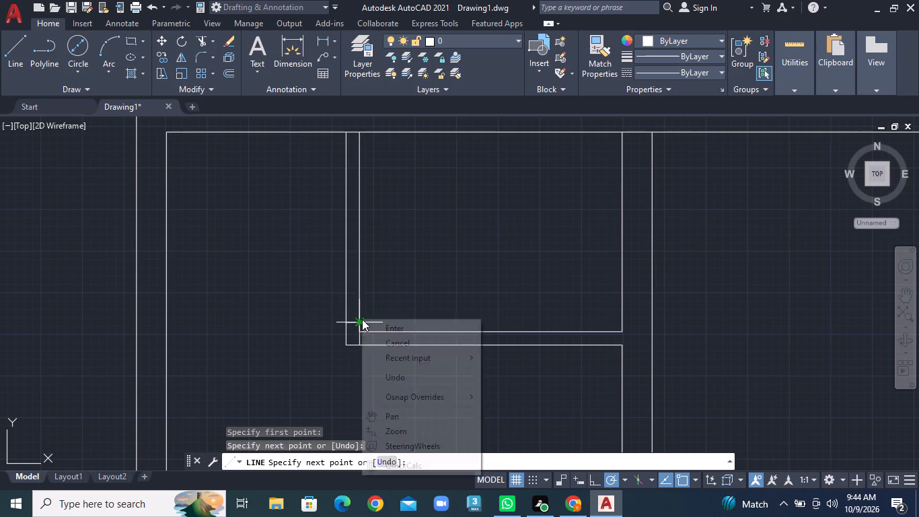
click(397, 326)
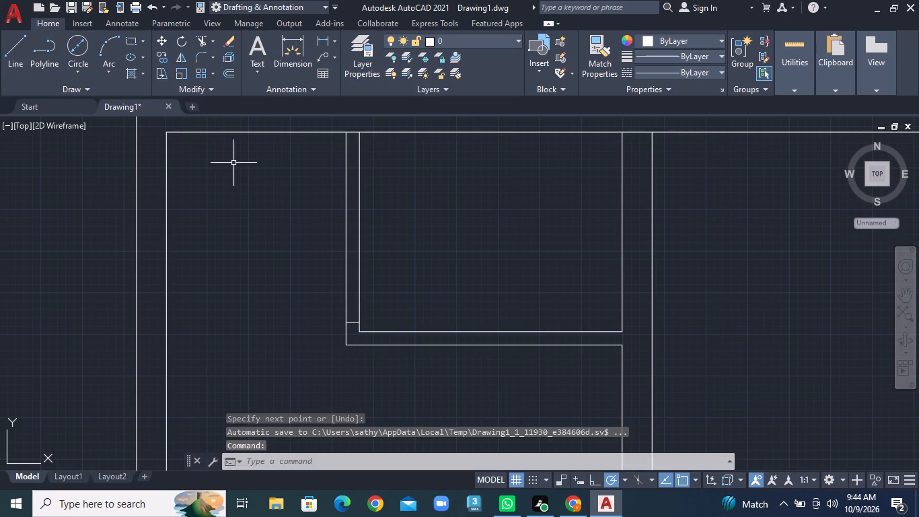
Draw a second short line across the 4" vertical partition farther up, marking the upper side of the opening.
click(11, 58)
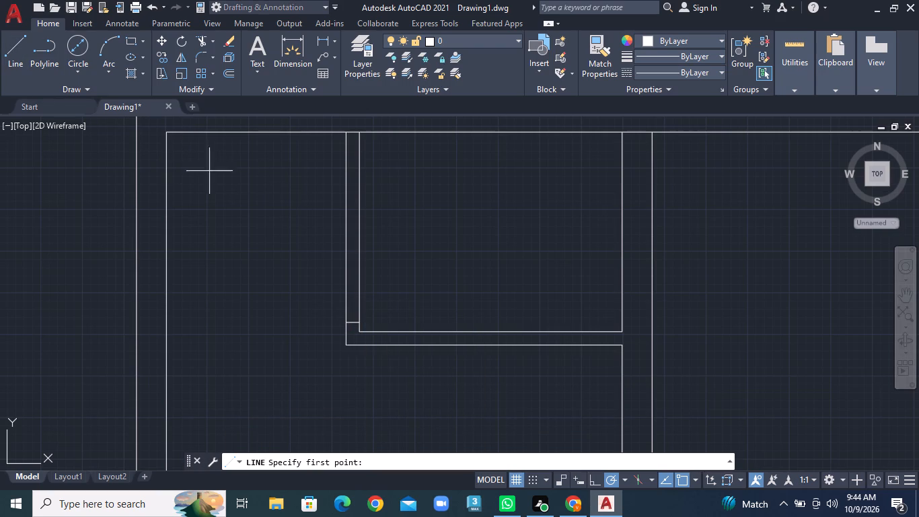
click(345, 252)
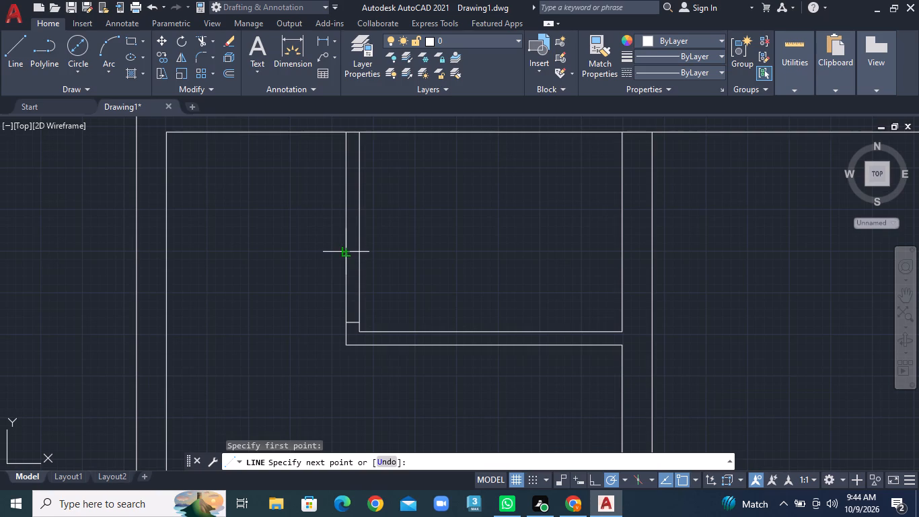
click(359, 252)
right_click(359, 252)
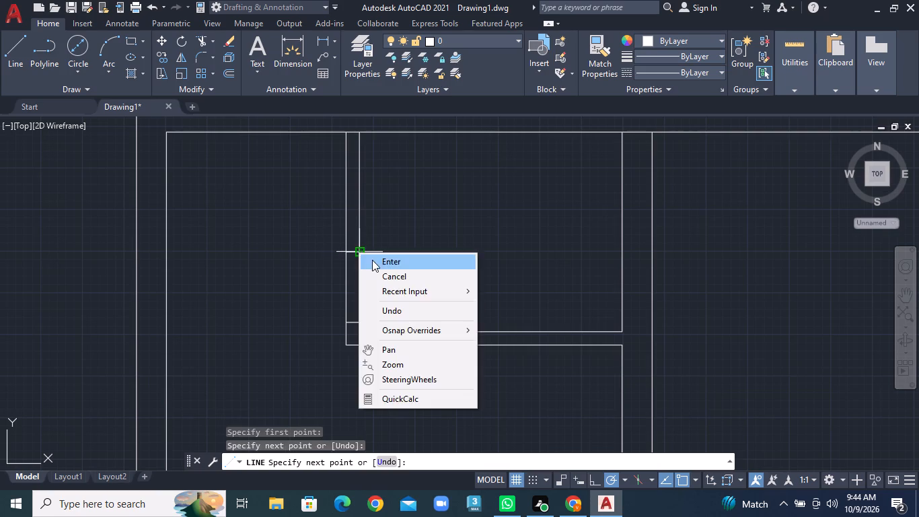
click(373, 264)
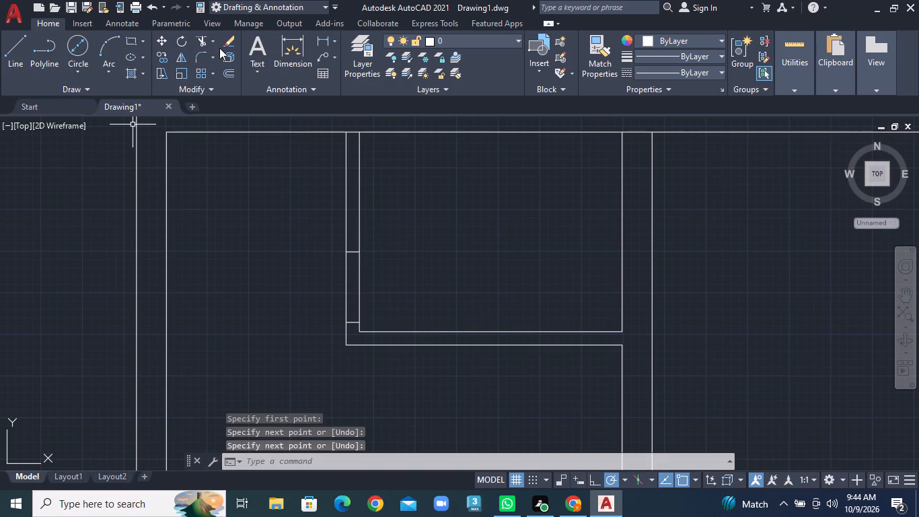
Trim the 4" vertical partition's lines between the two short cross lines to cut the door opening.
click(215, 44)
click(219, 63)
drag(329, 293, 384, 294)
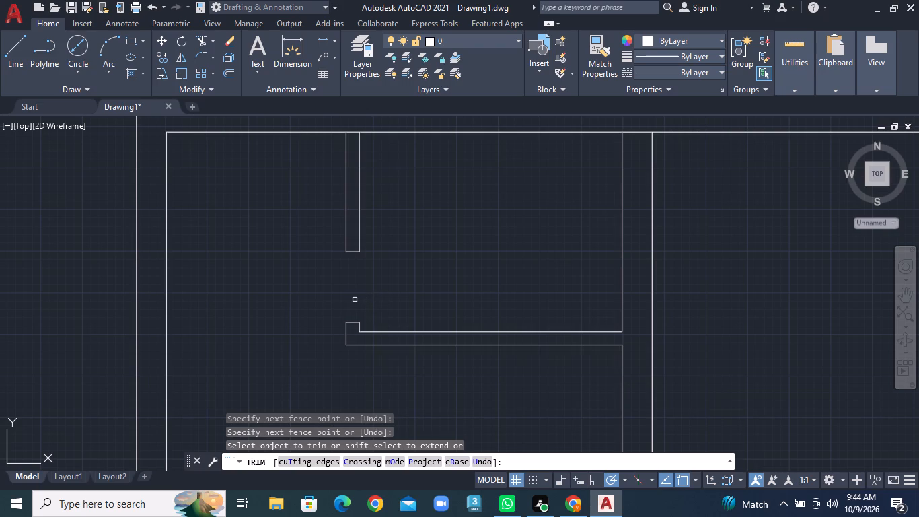
scroll(324, 258, down, 2)
scroll(324, 258, up, 1)
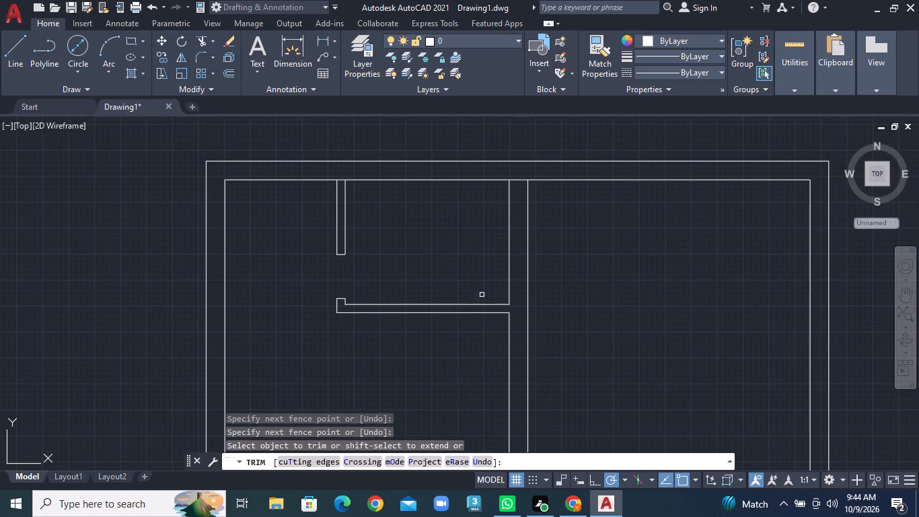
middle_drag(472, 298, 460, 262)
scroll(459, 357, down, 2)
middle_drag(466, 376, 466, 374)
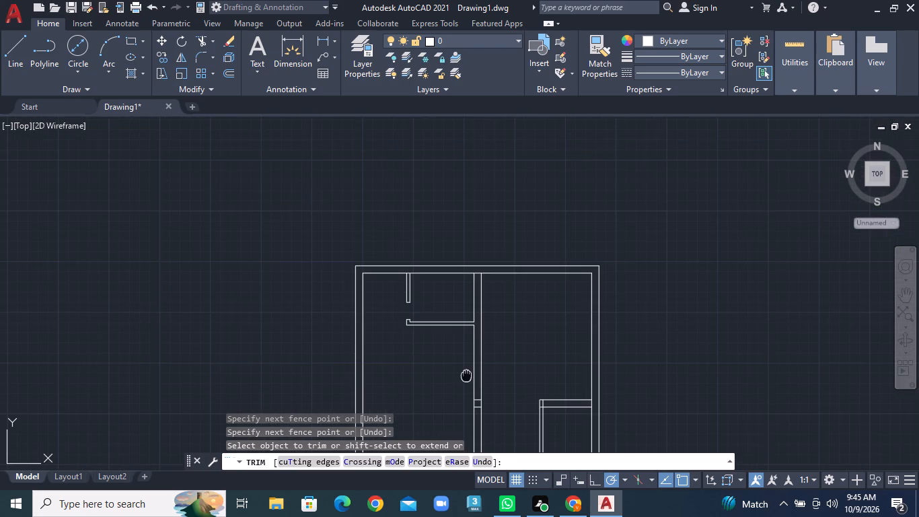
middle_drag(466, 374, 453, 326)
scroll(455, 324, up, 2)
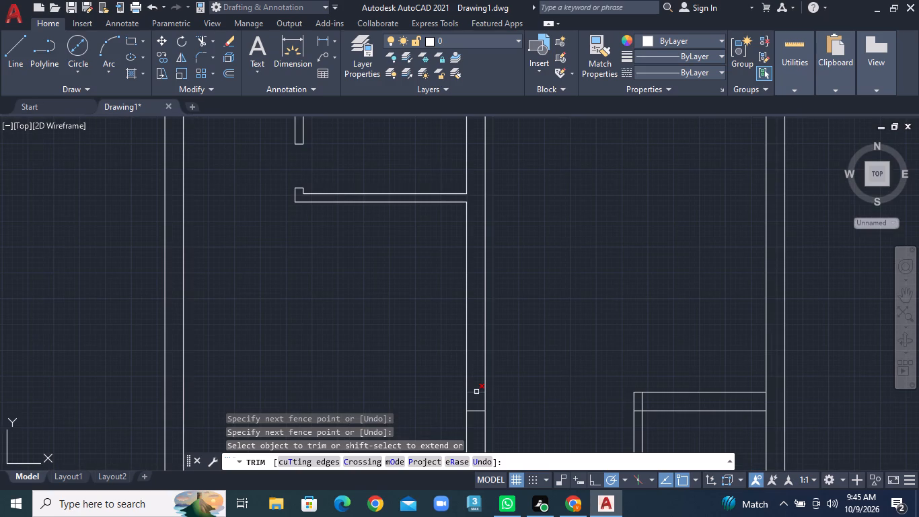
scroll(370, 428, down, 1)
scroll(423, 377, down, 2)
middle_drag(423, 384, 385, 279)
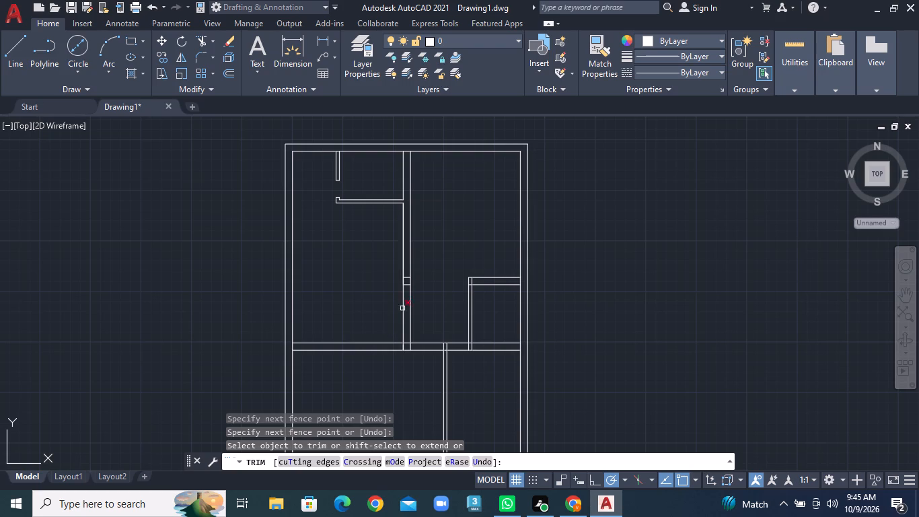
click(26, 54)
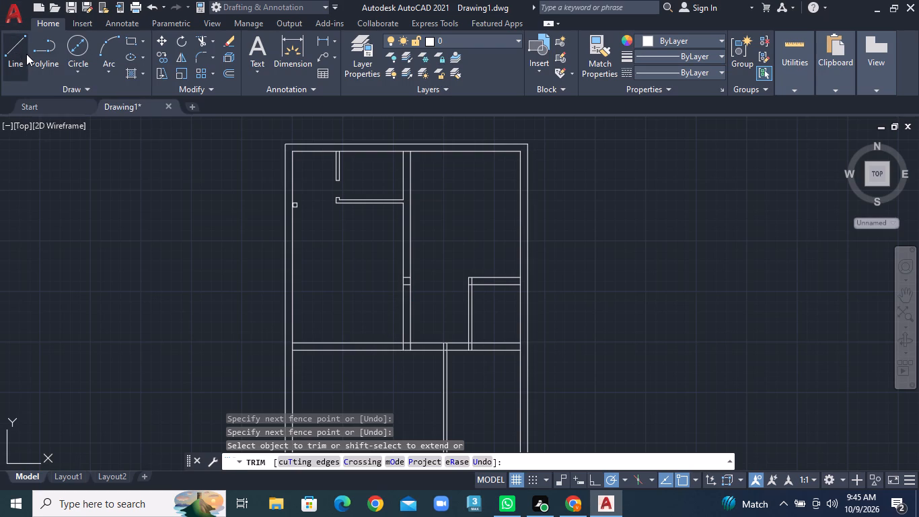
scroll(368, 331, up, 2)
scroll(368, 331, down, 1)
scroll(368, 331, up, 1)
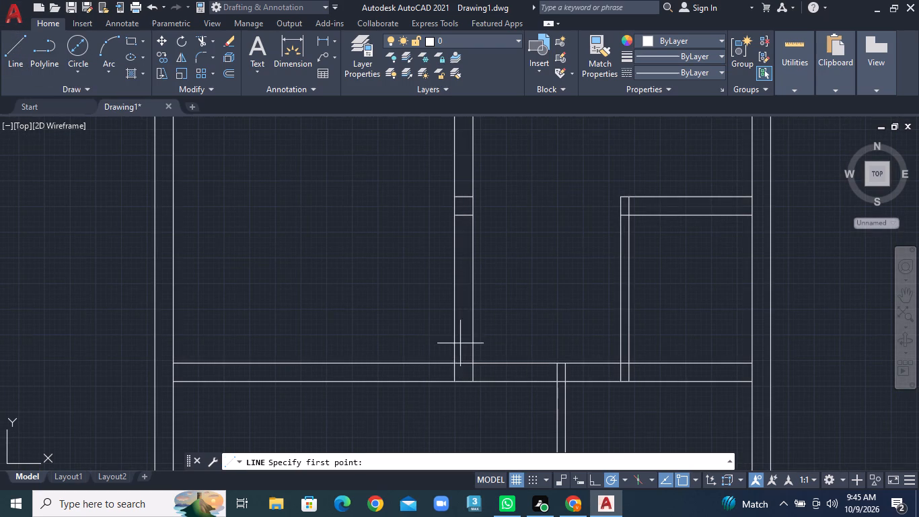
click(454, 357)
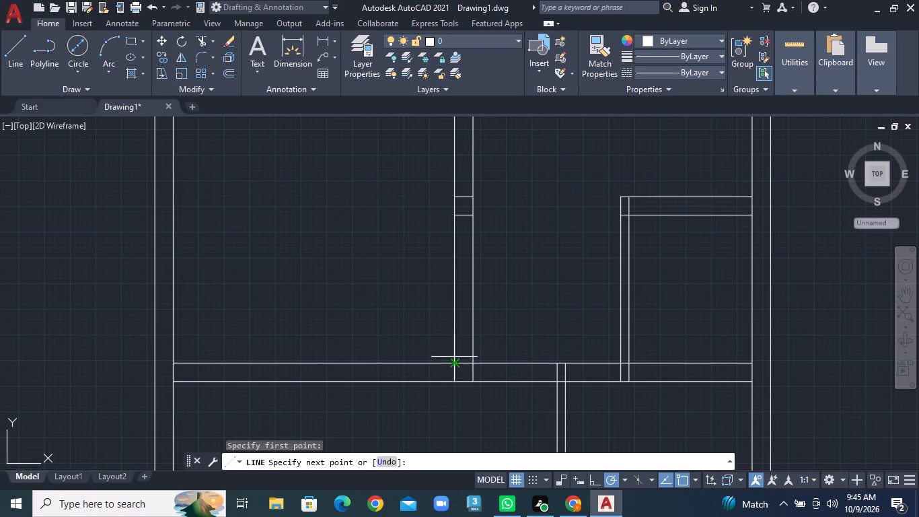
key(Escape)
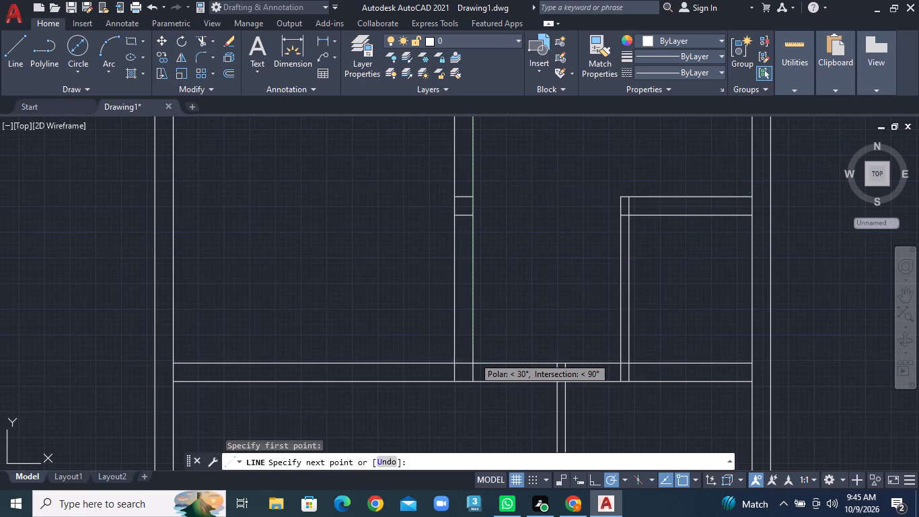
Draw a short line across the central 9" vertical partition just above the horizontal 9" partition, marking the lower side of an opening.
right_click(327, 288)
click(368, 48)
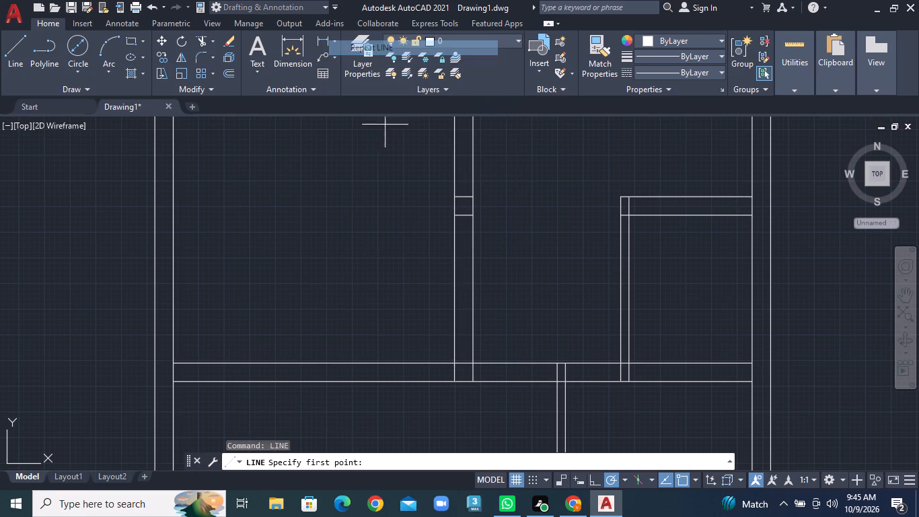
scroll(449, 372, up, 2)
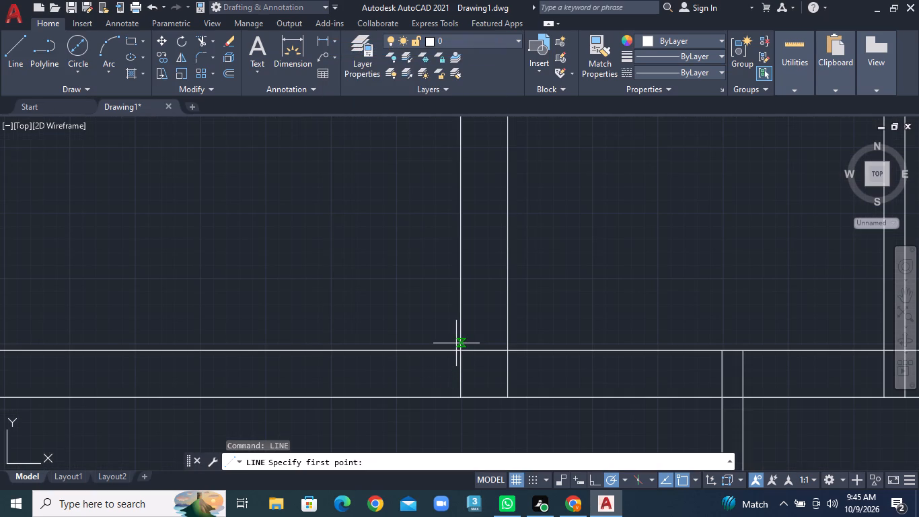
click(461, 342)
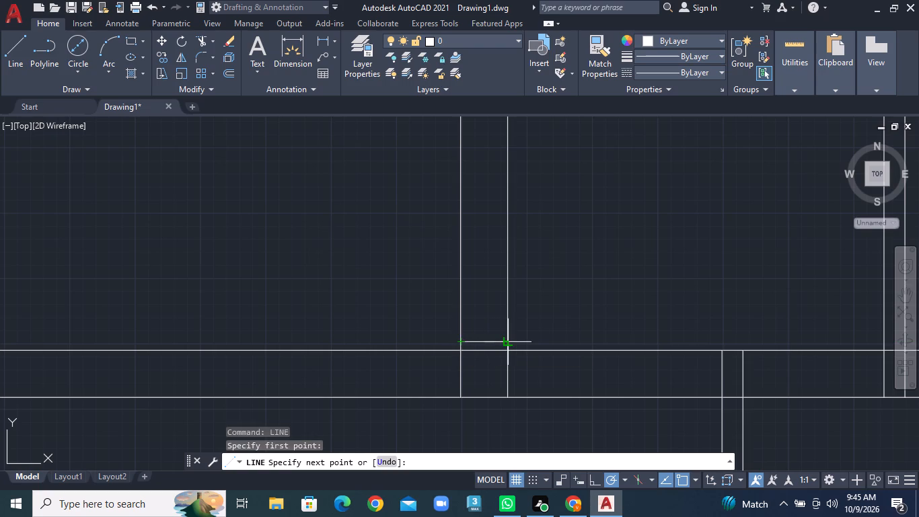
click(506, 342)
right_click(506, 342)
click(548, 196)
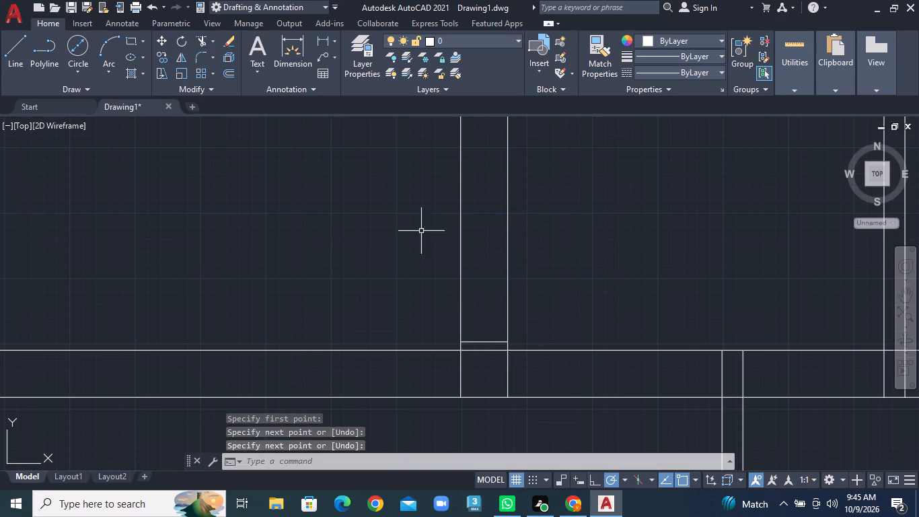
Draw a second short line across the central 9" vertical partition farther up, marking the upper side of the opening.
scroll(388, 231, down, 1)
middle_drag(388, 231, 368, 329)
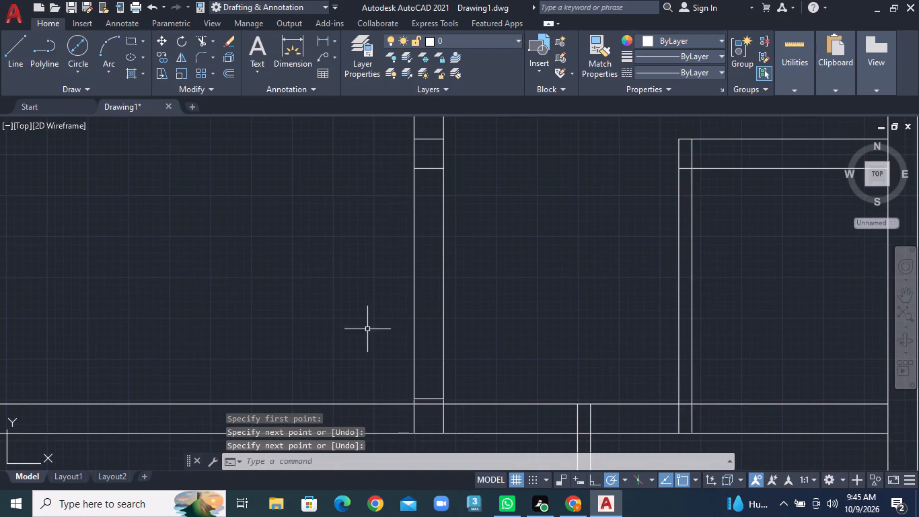
click(16, 46)
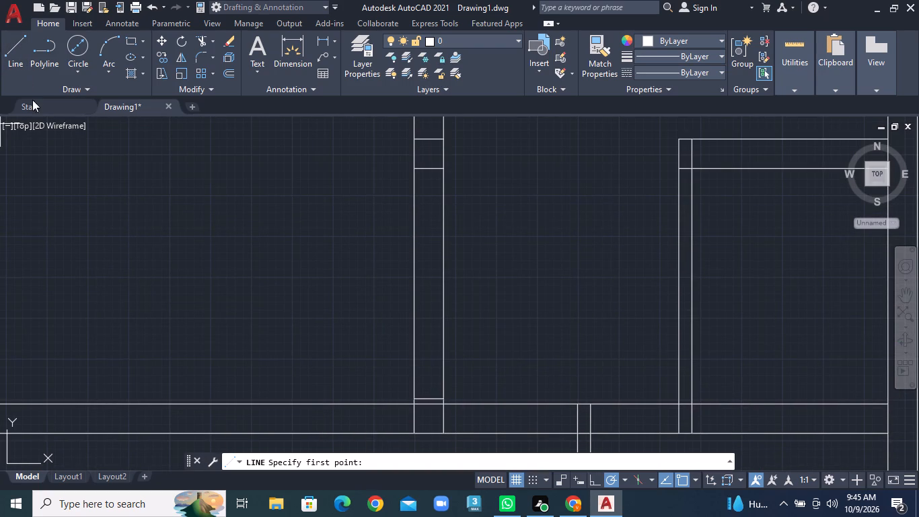
click(416, 277)
click(443, 279)
right_click(443, 279)
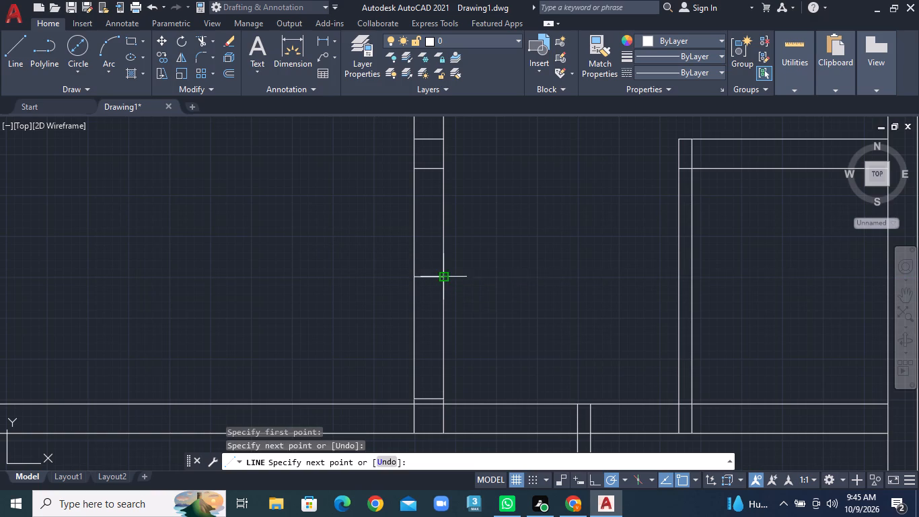
click(464, 287)
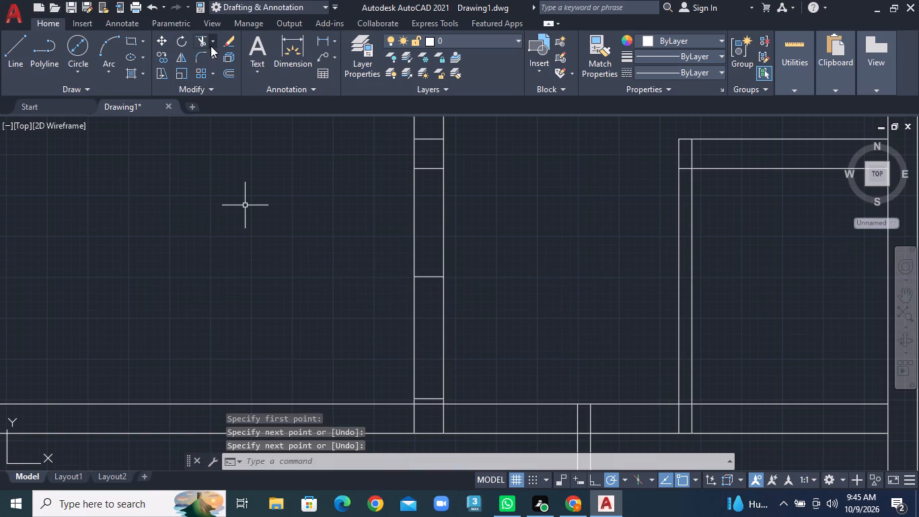
Trim the central 9" partition's lines between the two short cross lines to cut the door opening.
click(211, 46)
click(217, 67)
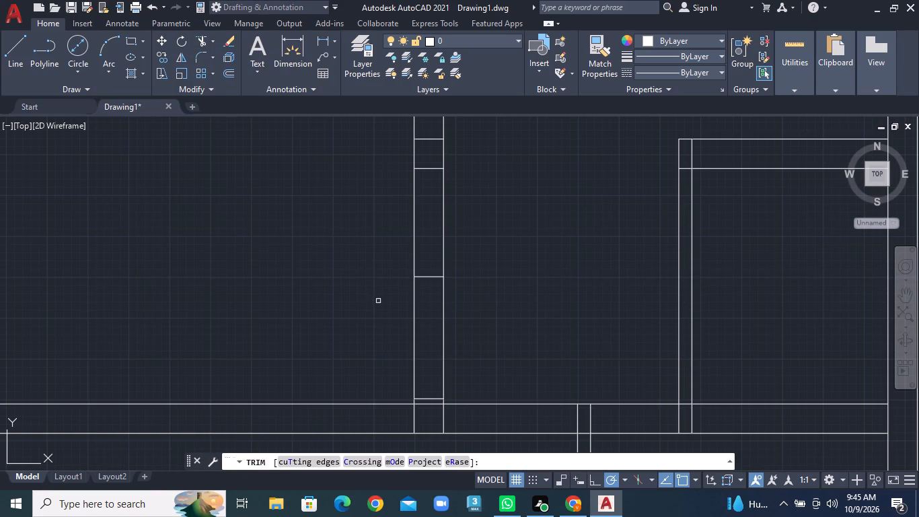
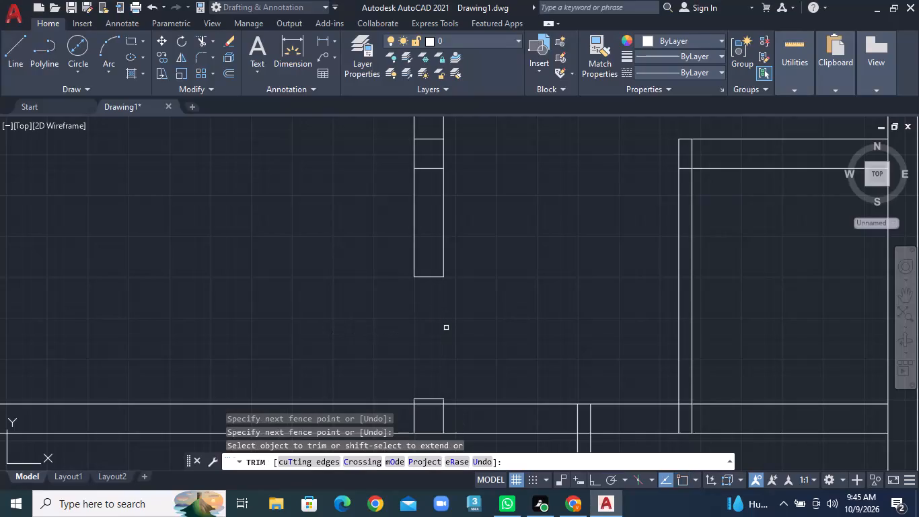
Draw a three-line wall stub projecting about 5" from the central vertical partition towards the short horizontal 9" partition, matching its thickness.
scroll(402, 338, down, 1)
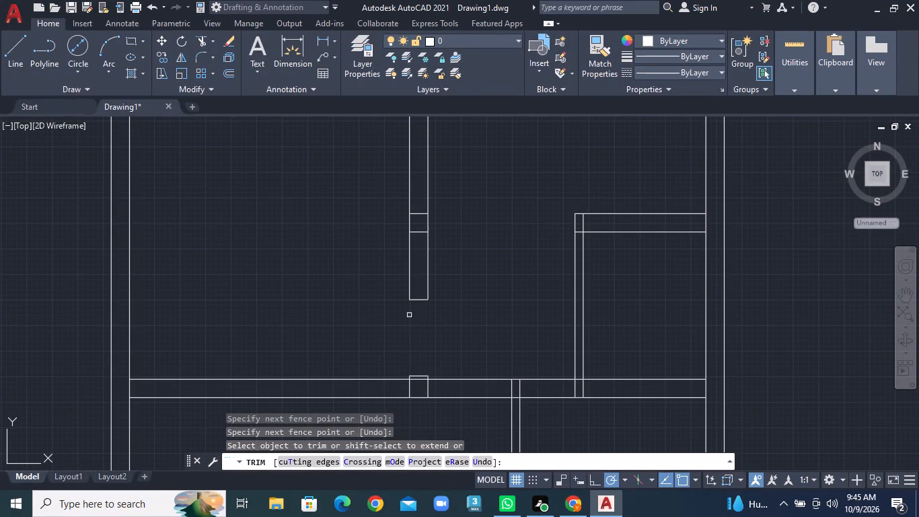
click(15, 54)
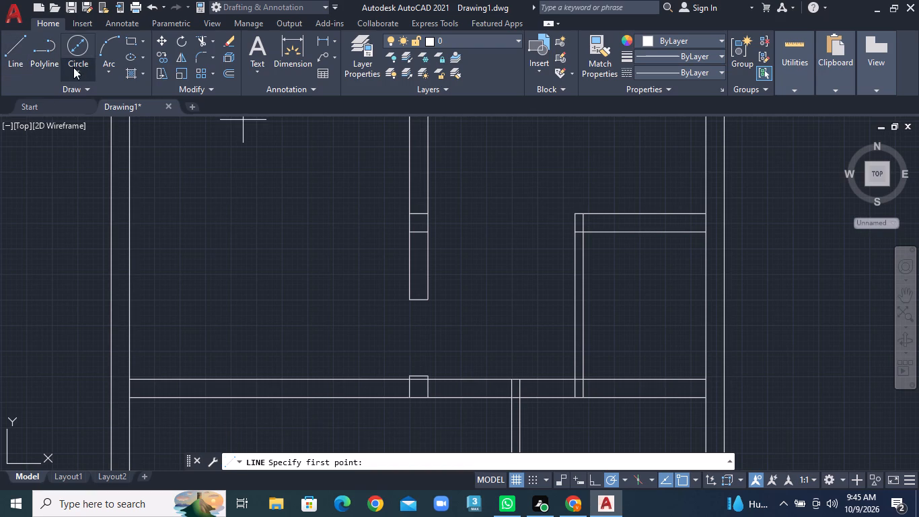
click(429, 217)
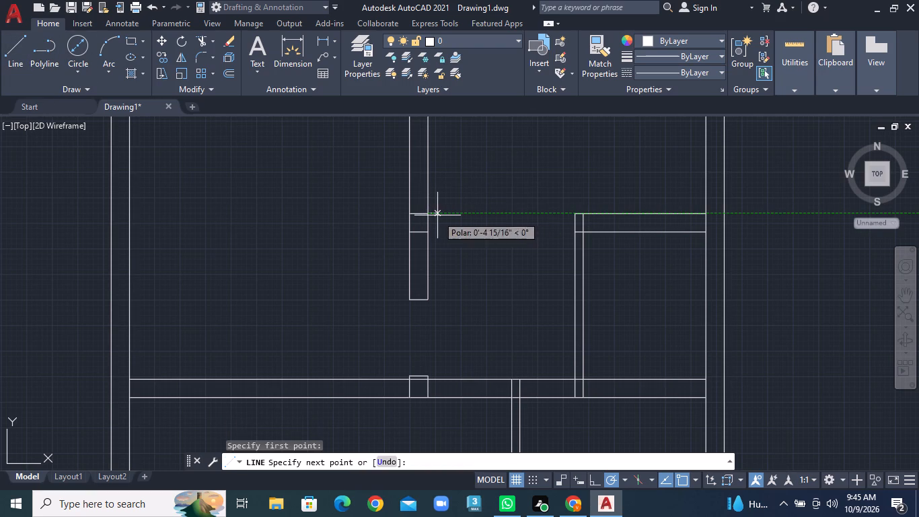
click(437, 215)
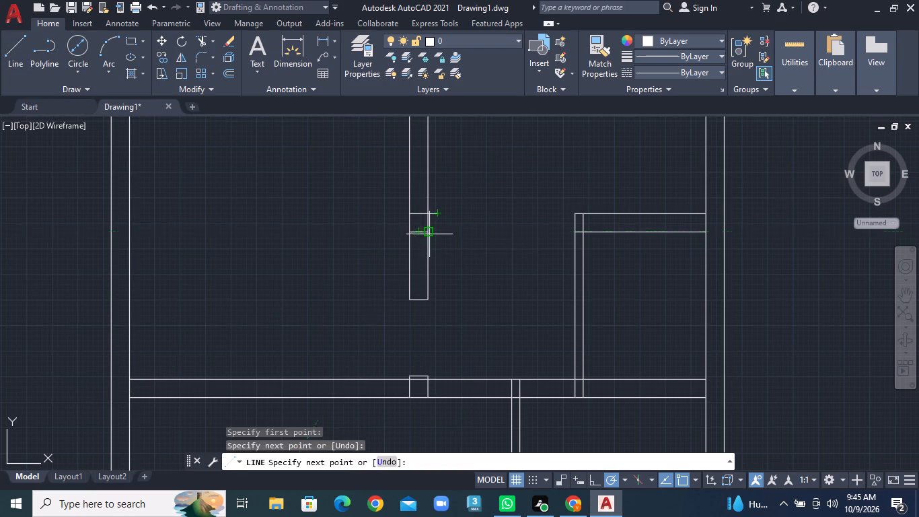
click(441, 235)
click(429, 235)
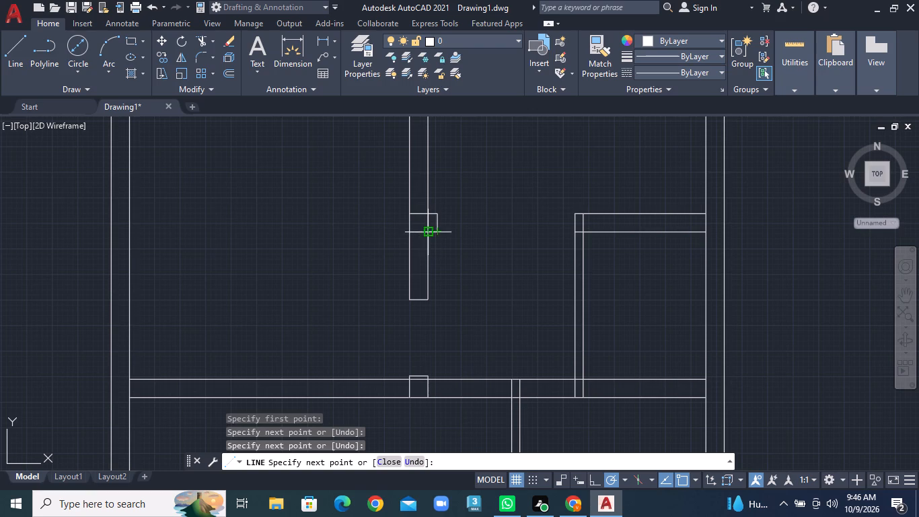
right_click(429, 235)
click(459, 239)
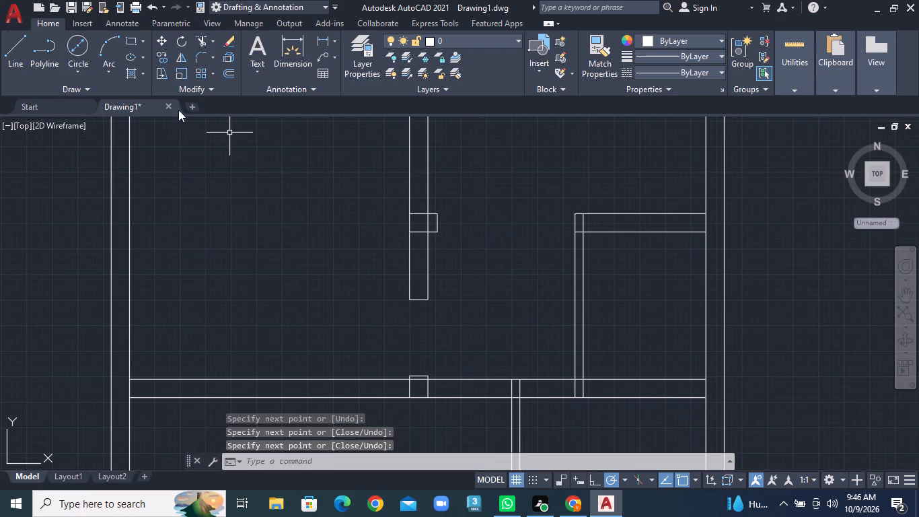
Extend the short horizontal 9" partition about 2' towards the central partition with three lines, closing its free end.
click(11, 44)
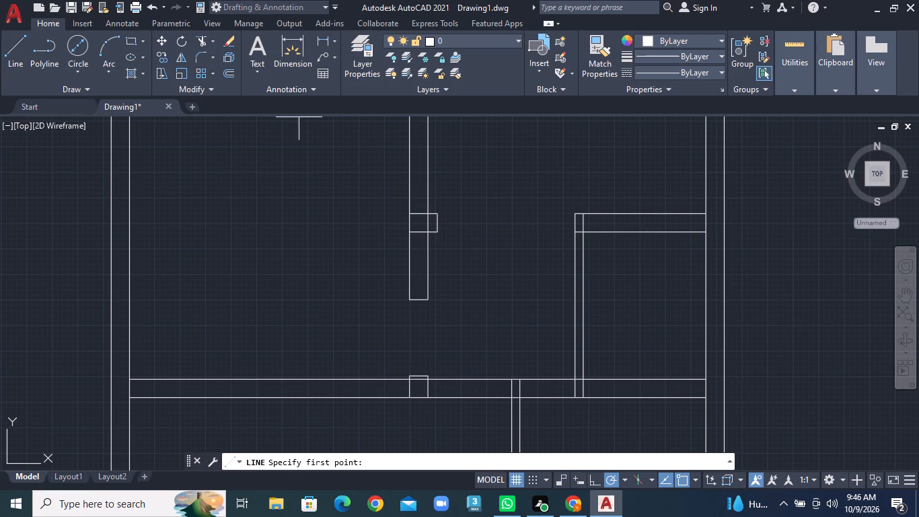
click(573, 213)
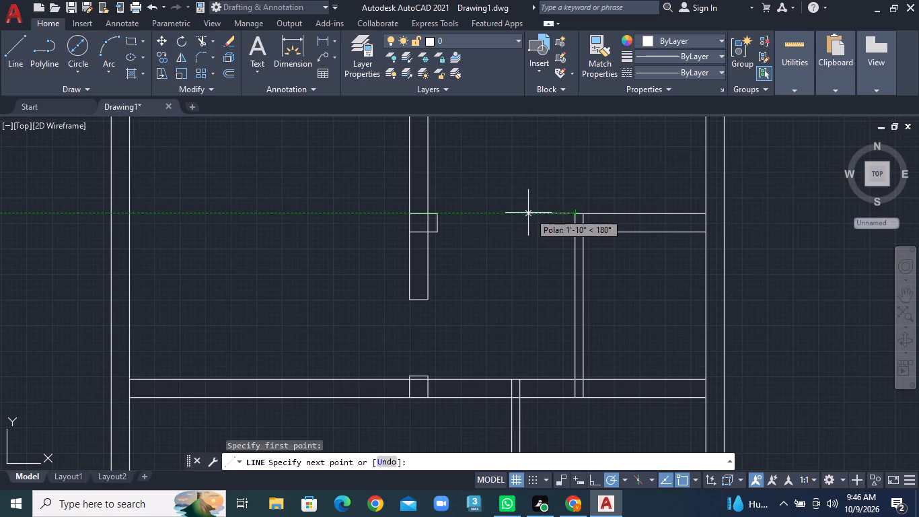
click(523, 213)
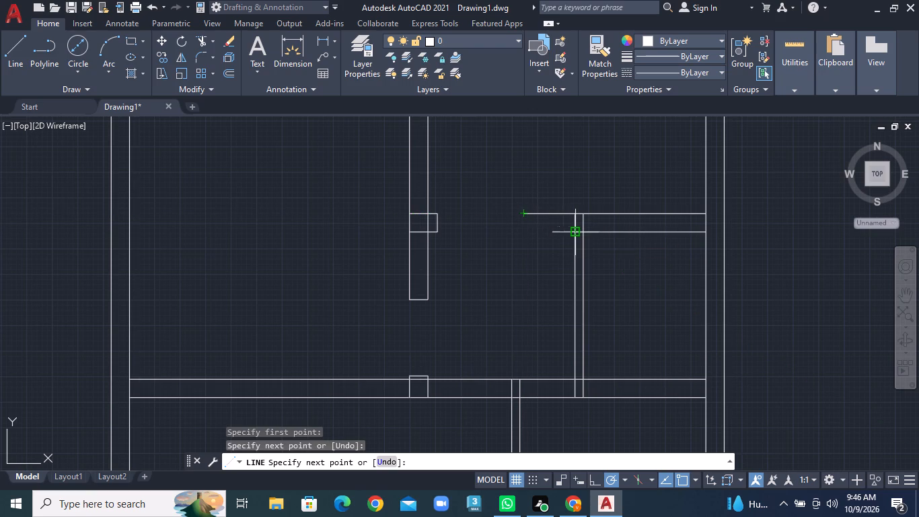
click(524, 228)
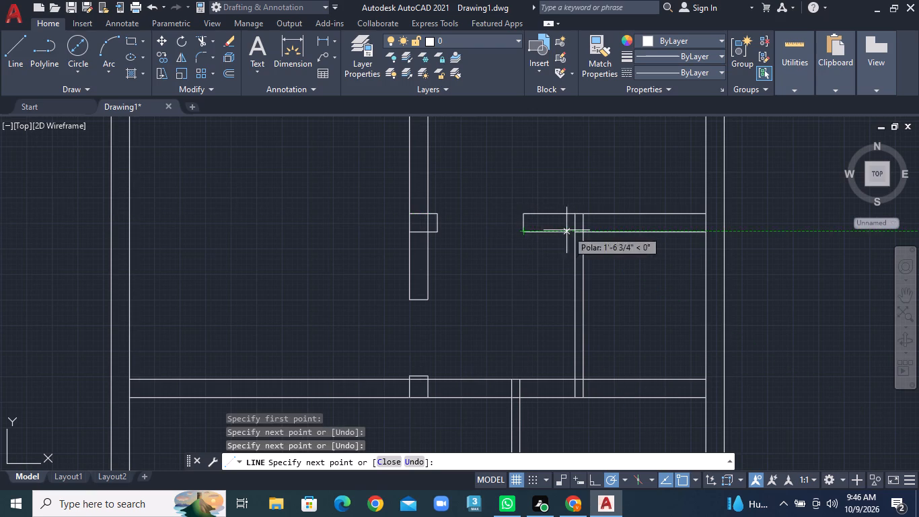
click(574, 230)
right_click(574, 230)
click(586, 236)
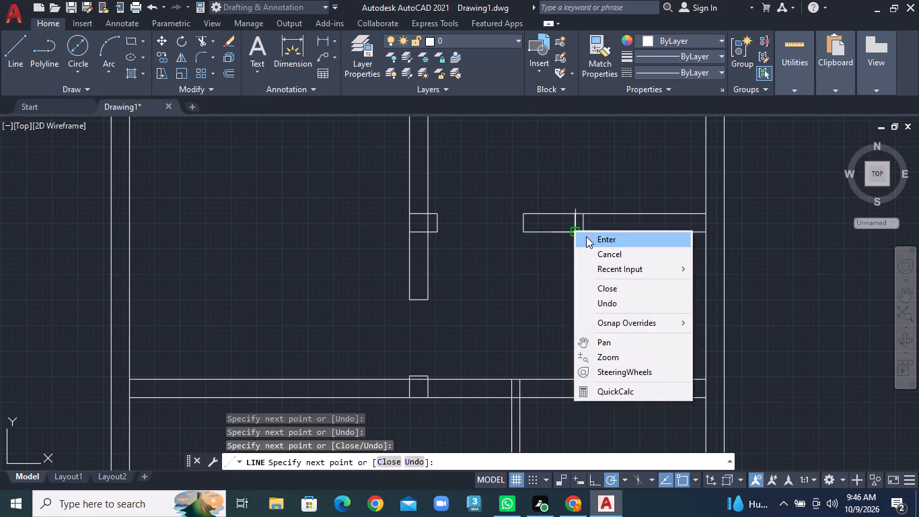
Trim the crossing lines where the 4" vertical partition meets the short horizontal 9" partition to form an open T-junction.
click(211, 38)
click(219, 58)
scroll(474, 191, up, 2)
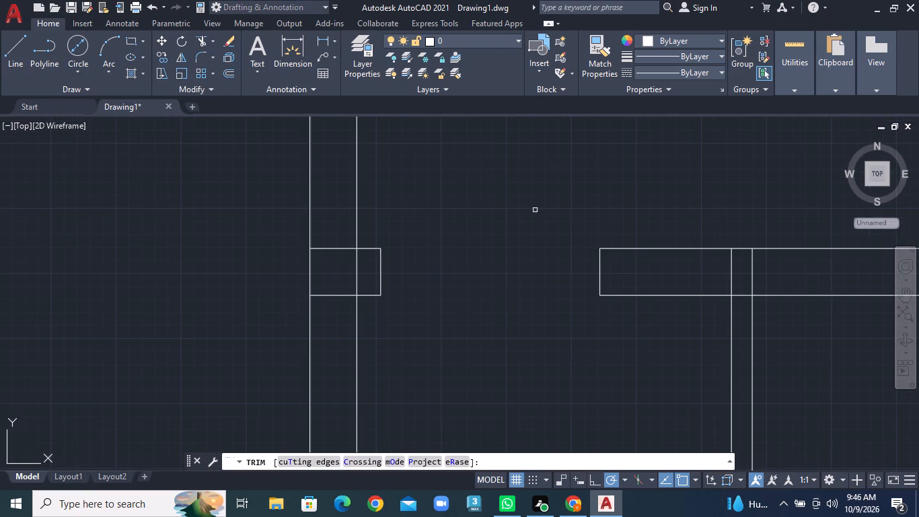
drag(782, 274, 687, 274)
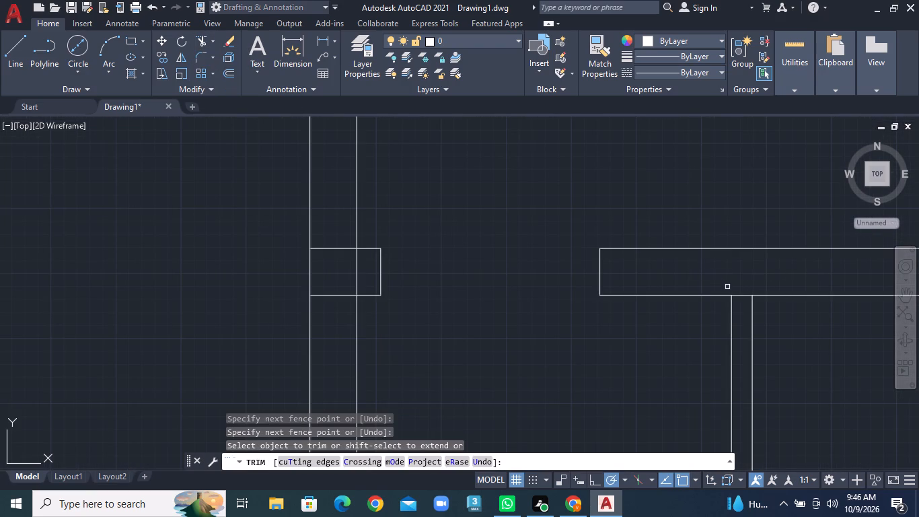
click(739, 296)
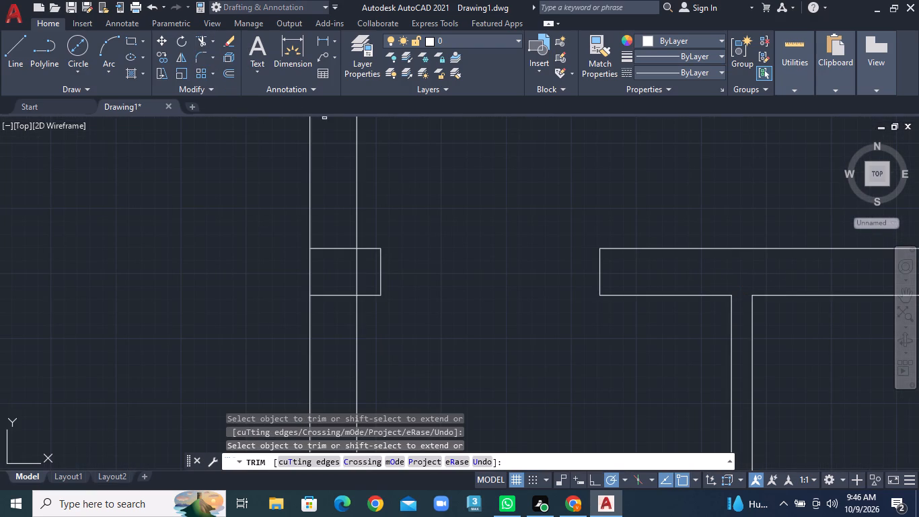
Trim the lines inside the central vertical partition at the new stub so the stub joins the wall openly.
drag(328, 221, 328, 227)
drag(328, 227, 338, 318)
click(357, 279)
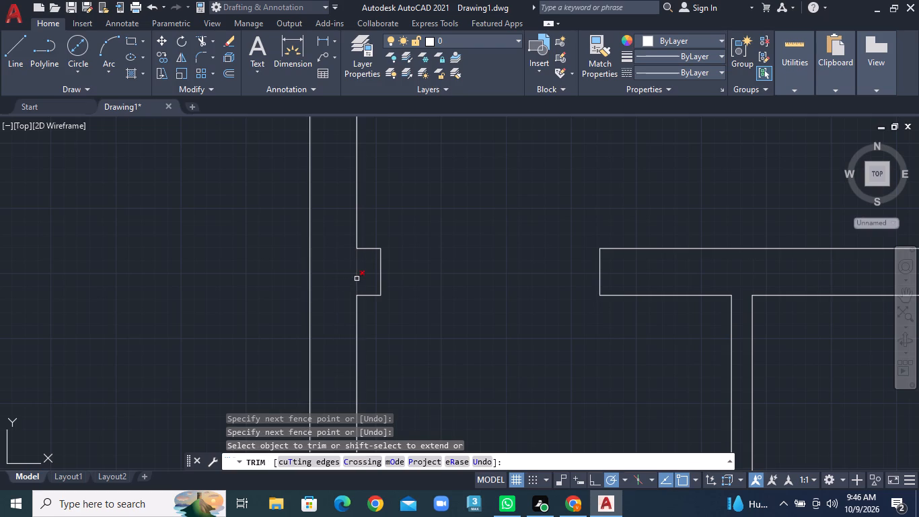
Trim the overlapping lines where the central partition's lower end meets the full-width horizontal 9" partition below the door opening.
scroll(576, 341, down, 4)
middle_drag(564, 337, 505, 314)
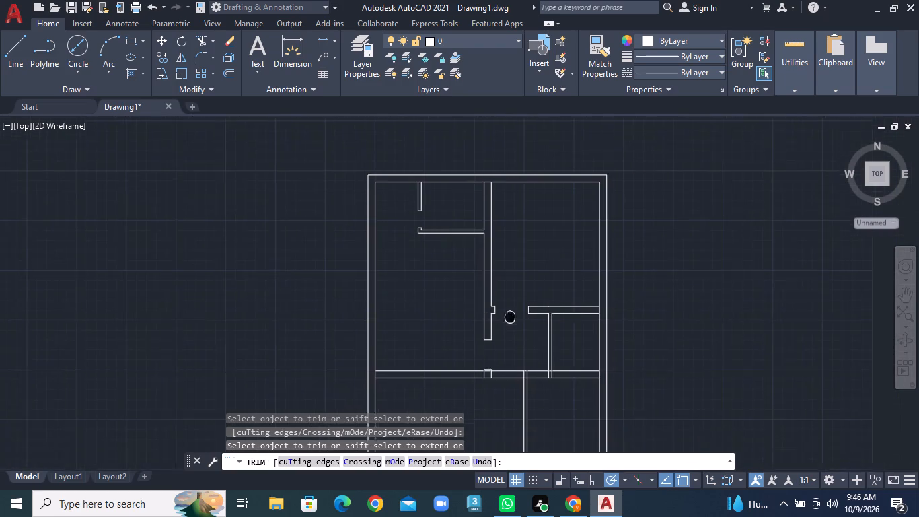
middle_drag(505, 314, 470, 297)
middle_click(466, 294)
middle_click(462, 290)
middle_drag(460, 290, 448, 257)
middle_click(447, 257)
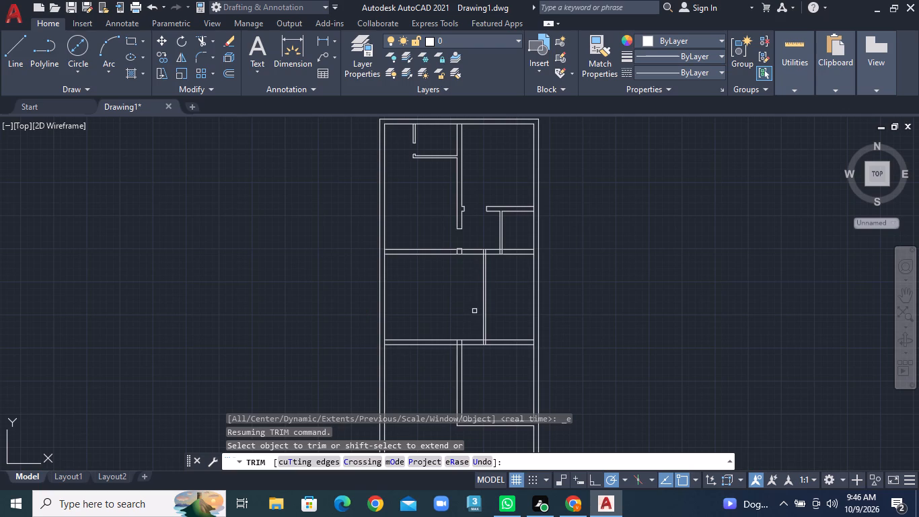
scroll(466, 261, up, 2)
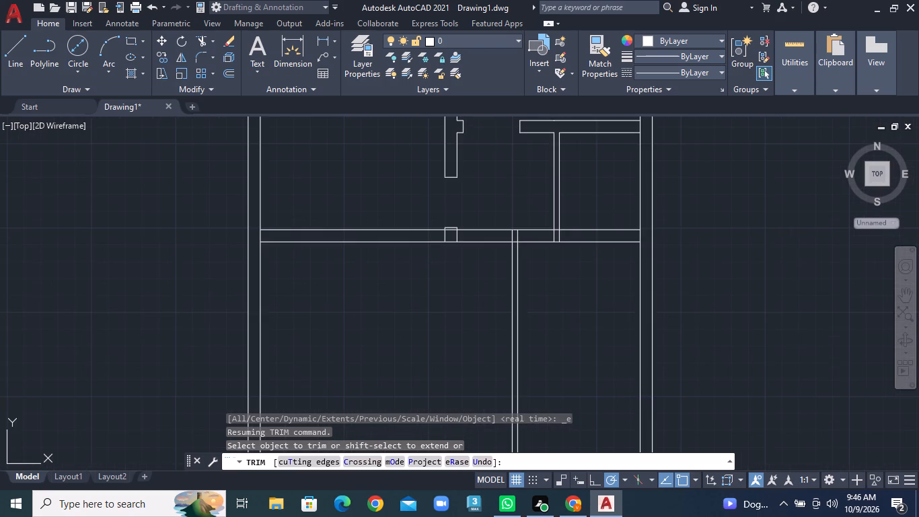
scroll(460, 251, up, 1)
click(447, 217)
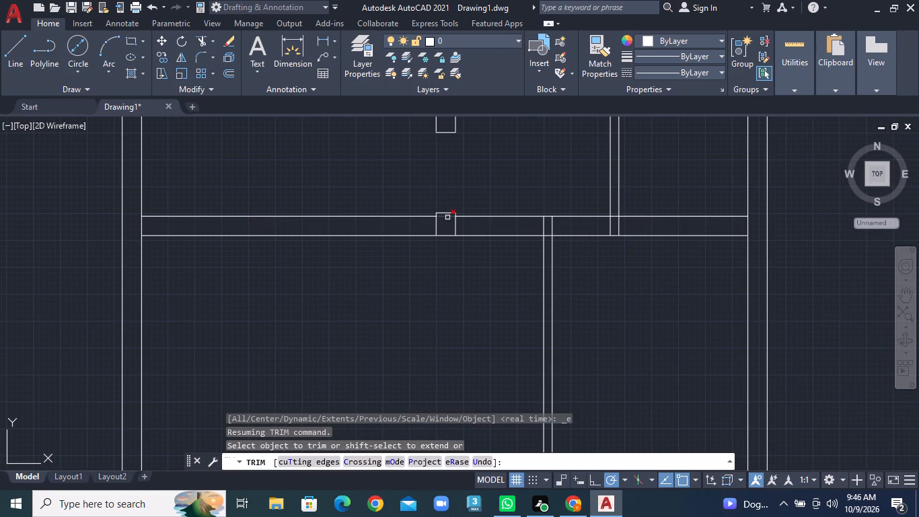
click(429, 228)
click(462, 230)
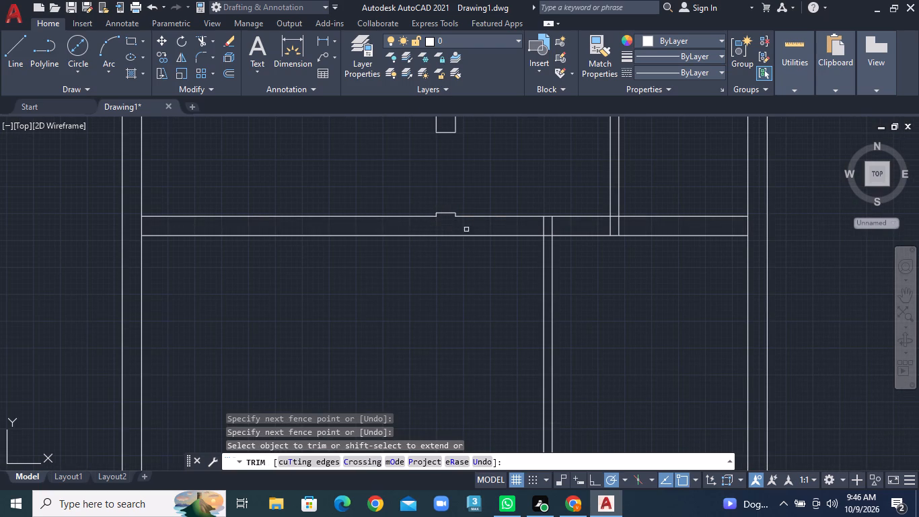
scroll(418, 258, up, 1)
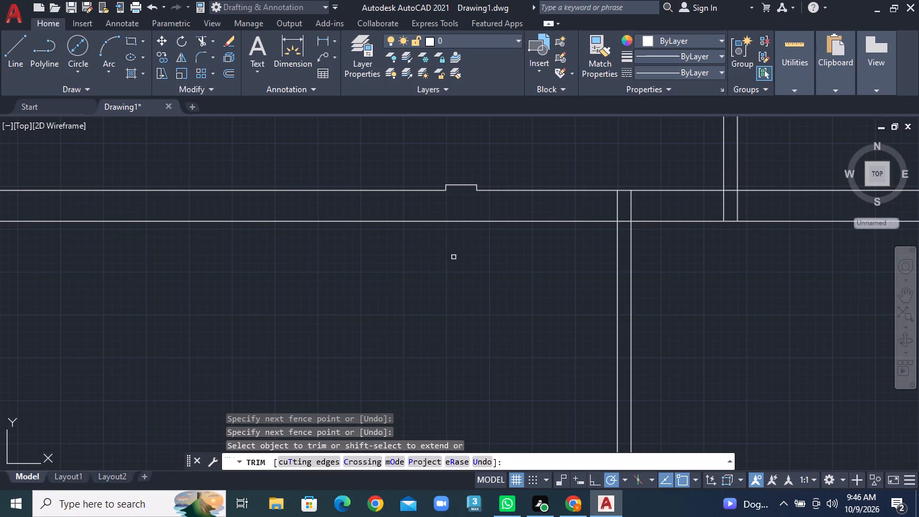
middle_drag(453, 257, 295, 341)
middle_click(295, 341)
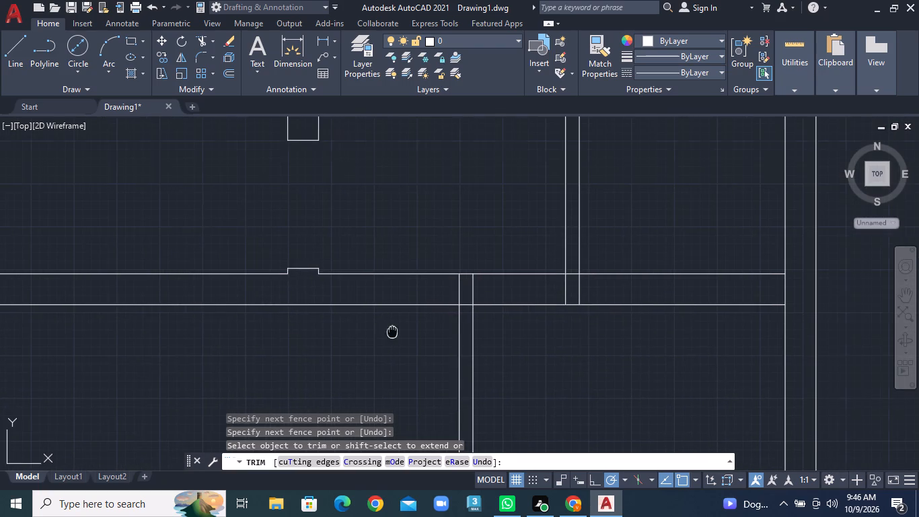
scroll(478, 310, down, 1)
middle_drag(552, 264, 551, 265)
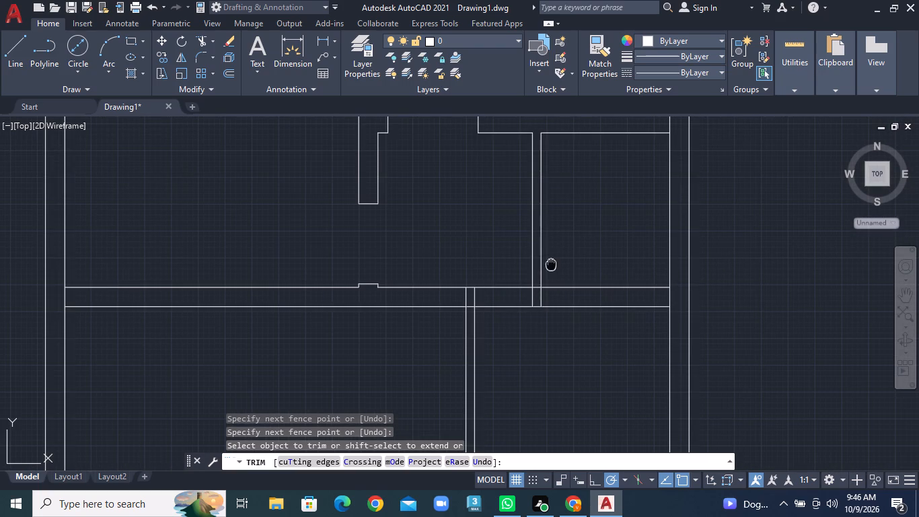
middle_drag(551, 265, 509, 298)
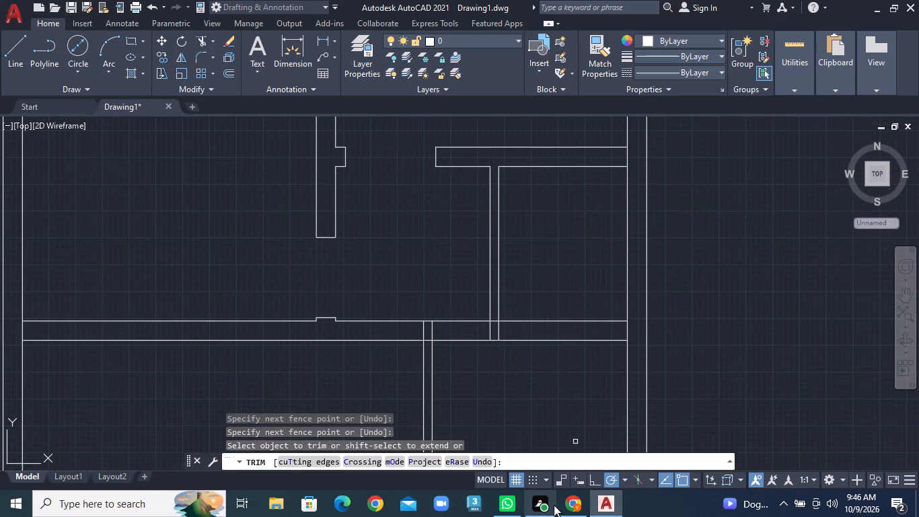
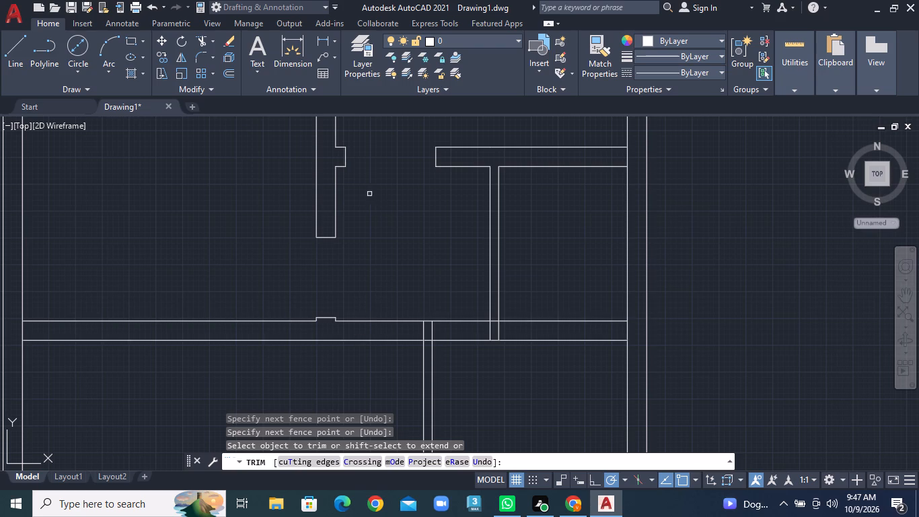
End the active Trim command, keeping the trimmed wall lines.
key(Escape)
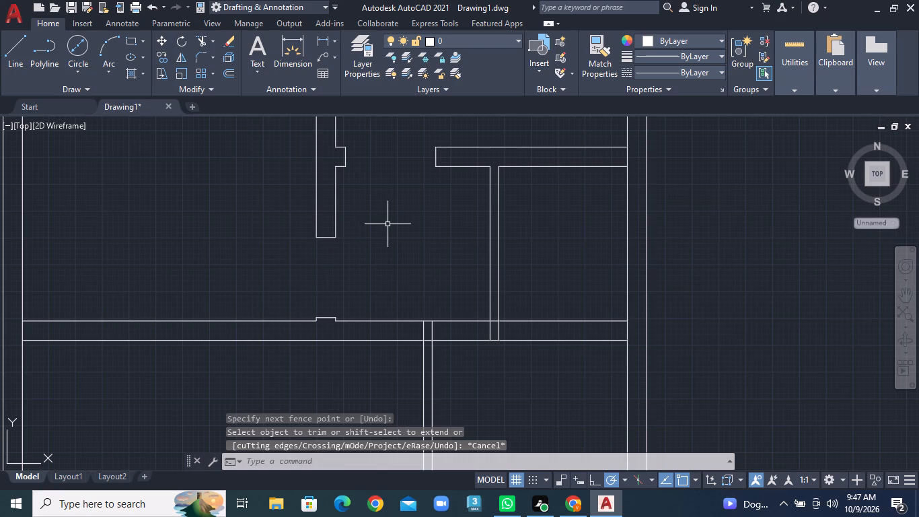
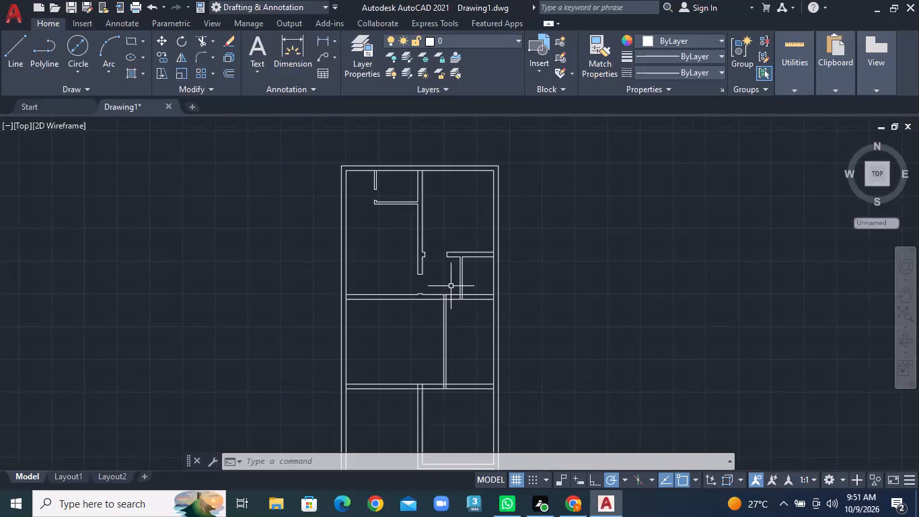
Examine the floor plan's upper rooms, partitions and door openings around the central passage.
scroll(451, 286, up, 2)
scroll(451, 286, down, 3)
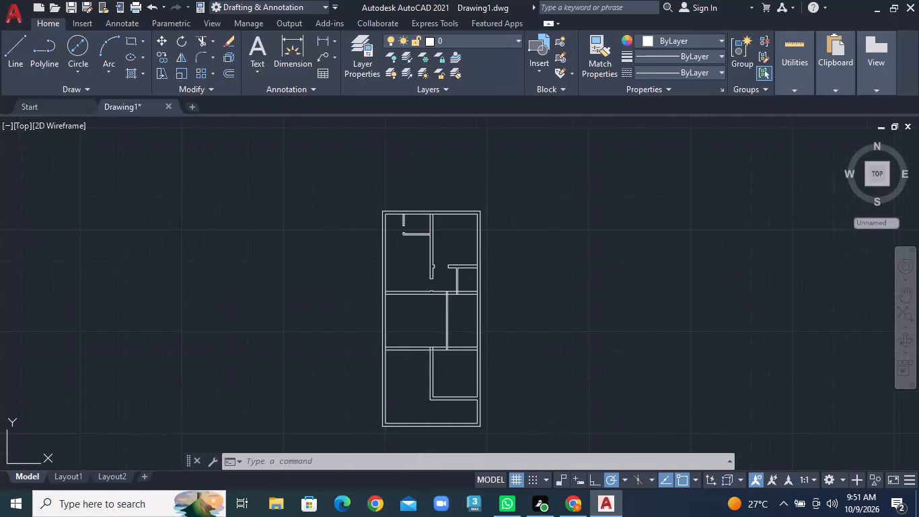
scroll(451, 286, up, 2)
scroll(451, 286, down, 1)
scroll(451, 286, up, 1)
scroll(451, 286, down, 2)
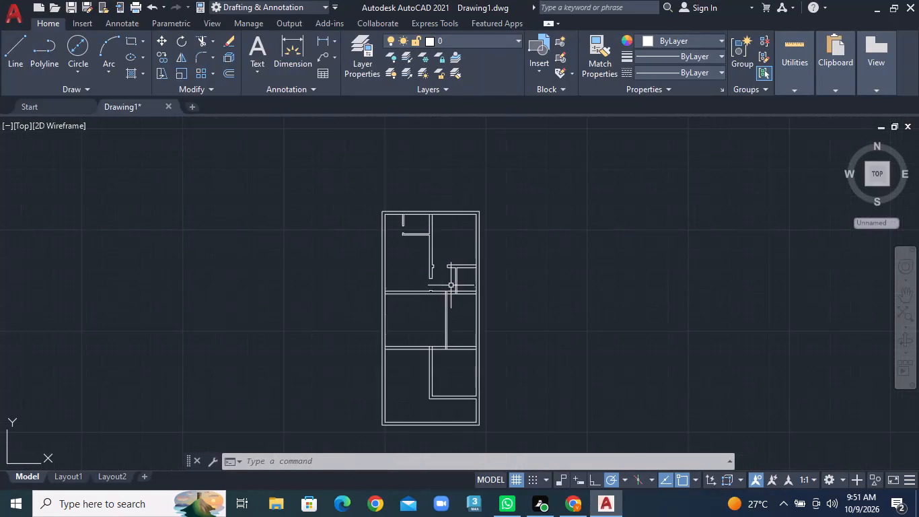
scroll(451, 285, down, 1)
scroll(451, 285, up, 3)
scroll(451, 285, down, 2)
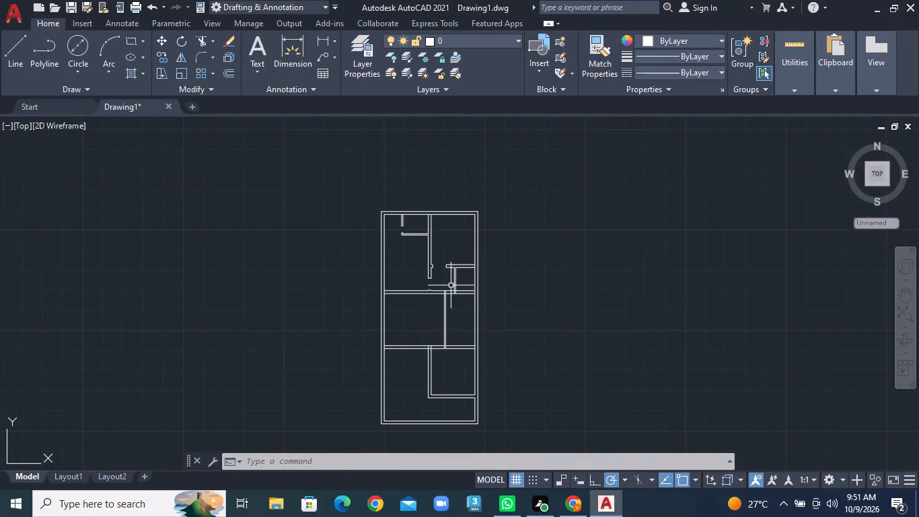
scroll(451, 285, up, 2)
middle_drag(439, 291, 550, 265)
scroll(525, 273, up, 1)
scroll(527, 271, down, 1)
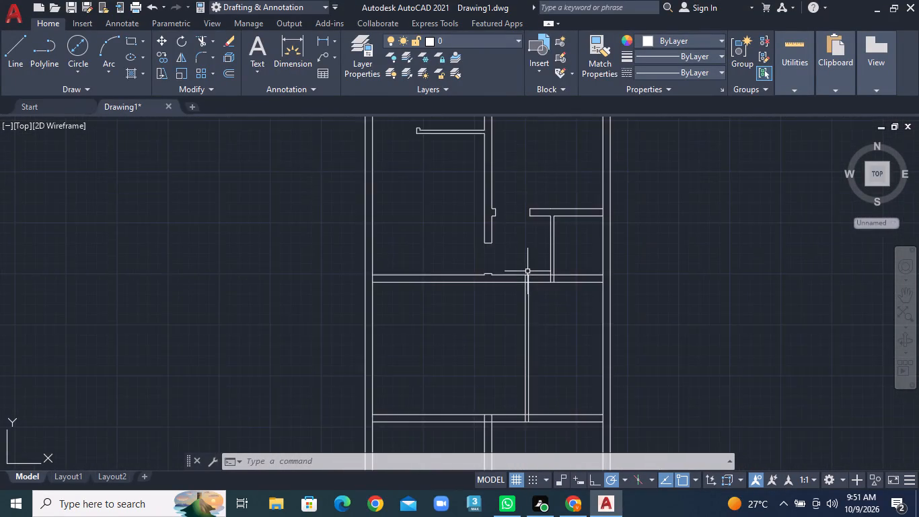
scroll(527, 271, down, 1)
middle_drag(538, 281, 429, 286)
scroll(427, 286, down, 1)
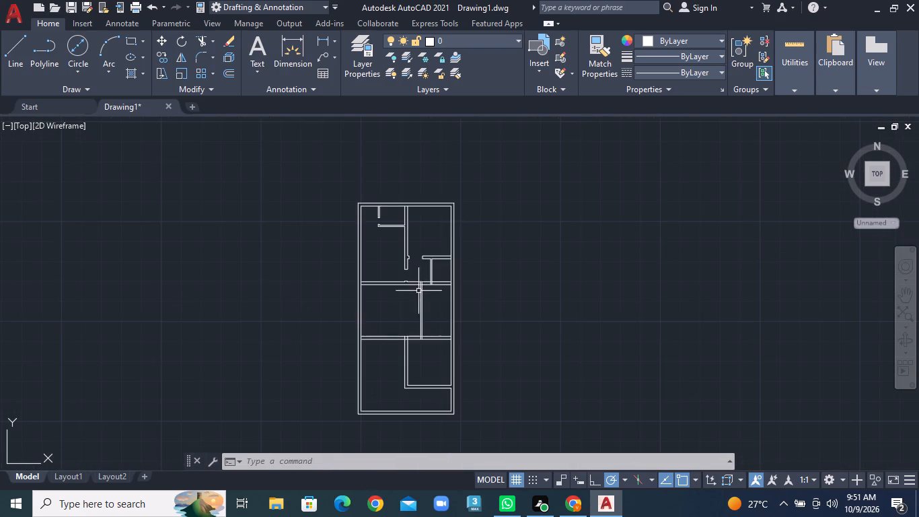
middle_drag(418, 291, 550, 277)
scroll(443, 285, up, 1)
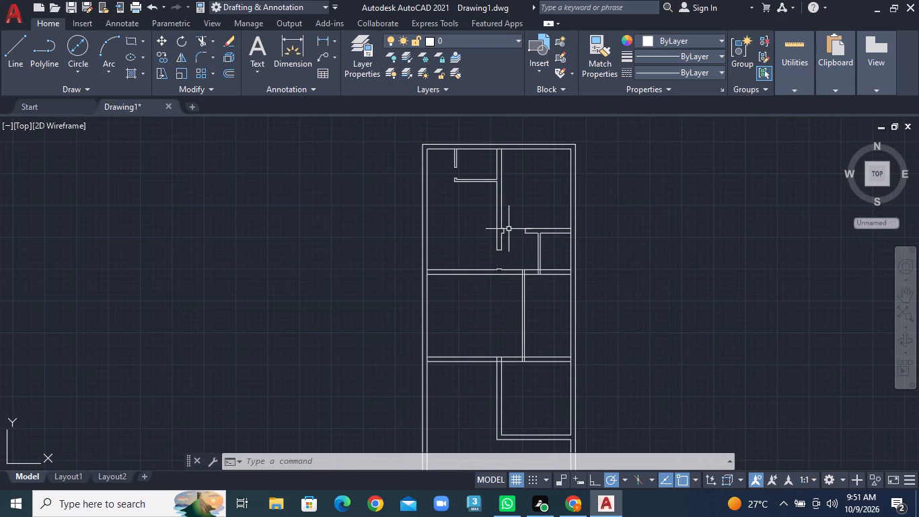
scroll(509, 228, up, 1)
middle_drag(513, 217, 523, 303)
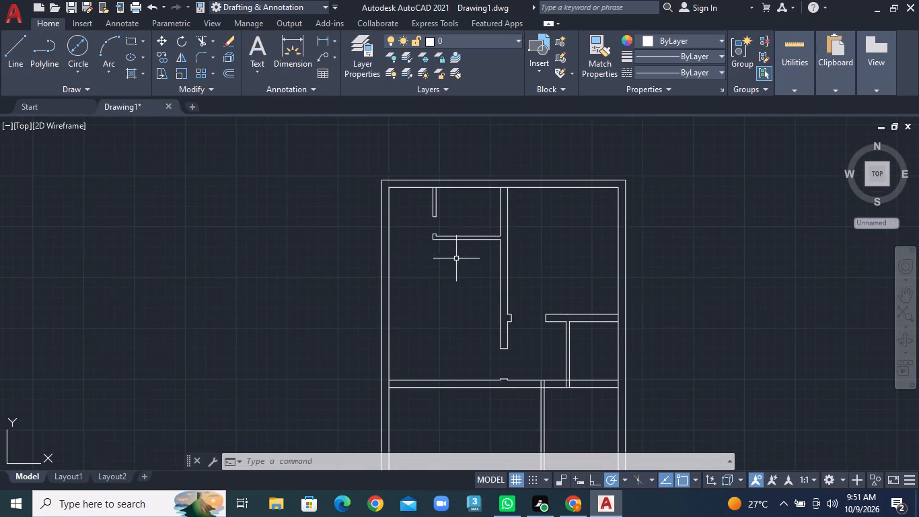
scroll(455, 258, down, 1)
scroll(455, 258, up, 2)
scroll(507, 235, down, 1)
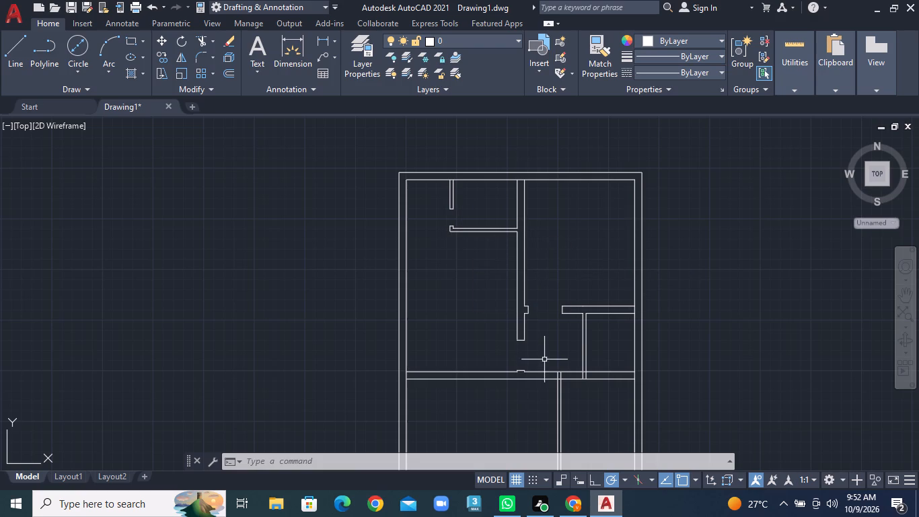
scroll(550, 314, down, 4)
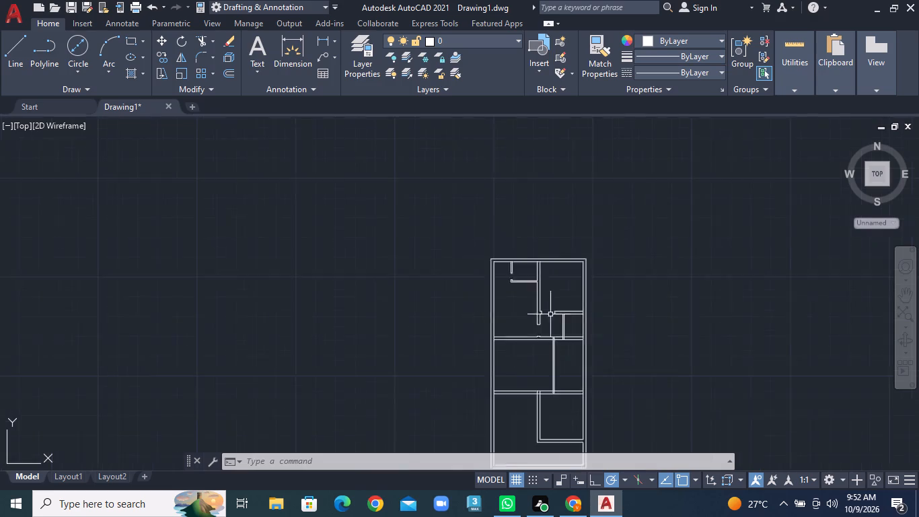
scroll(549, 320, up, 4)
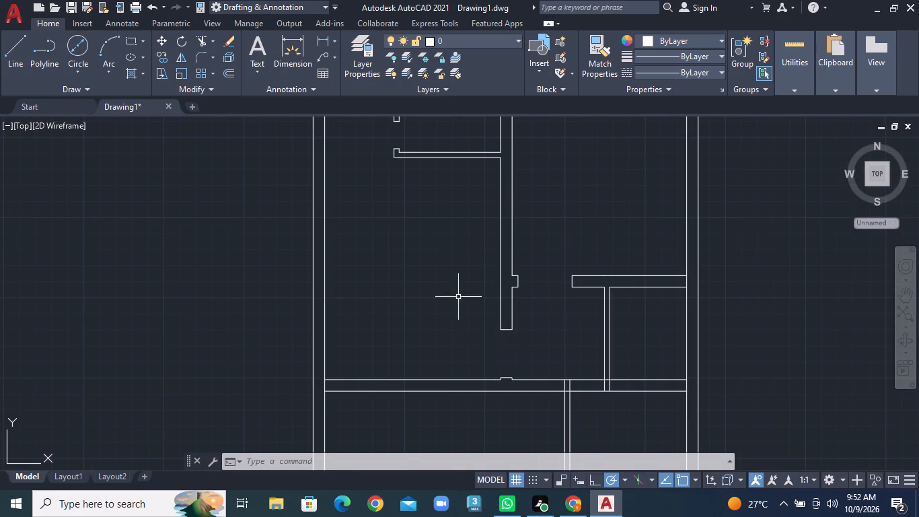
scroll(544, 293, down, 2)
scroll(544, 293, up, 1)
scroll(493, 244, down, 2)
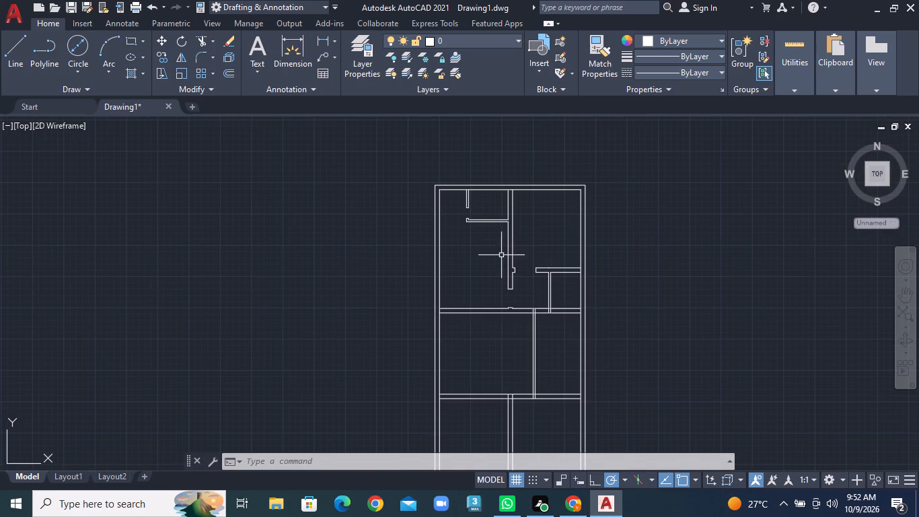
scroll(484, 308, up, 1)
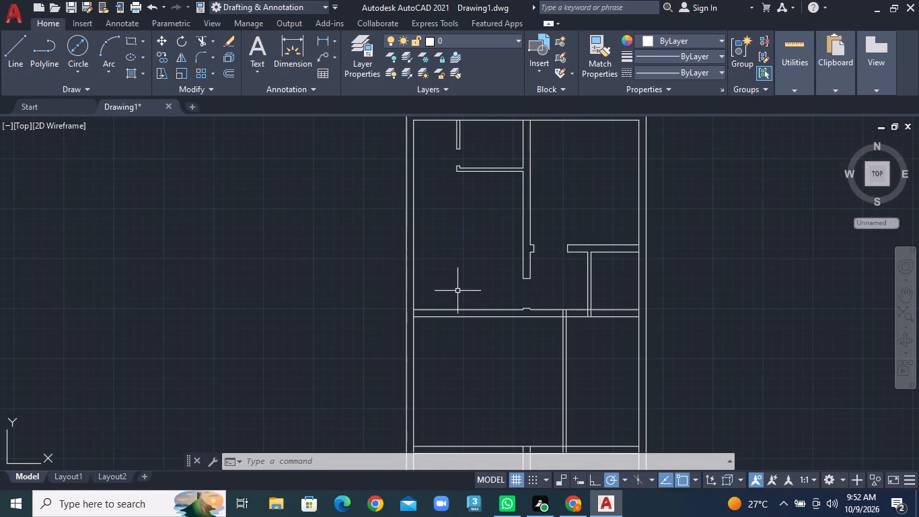
scroll(472, 201, down, 2)
Draw a jamb line across the short 4" partition, level with the lower end of the 9" vertical partition.
scroll(484, 218, up, 4)
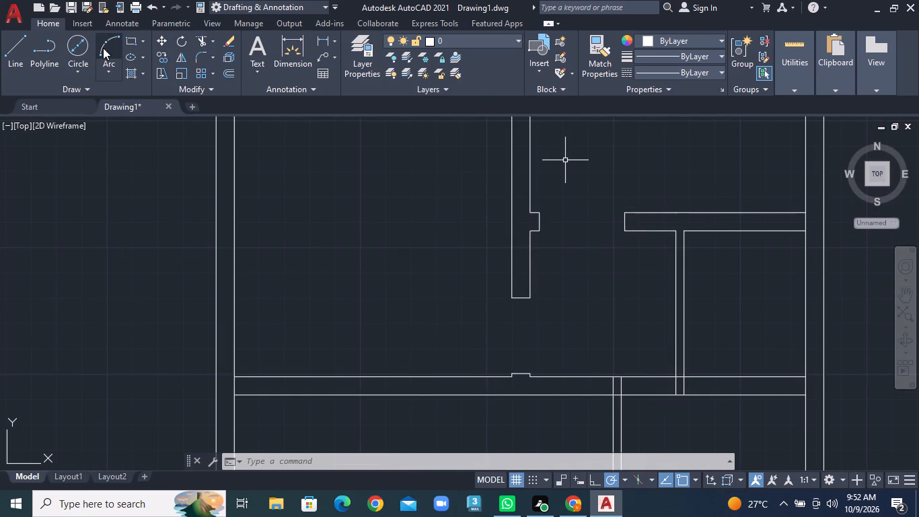
click(9, 56)
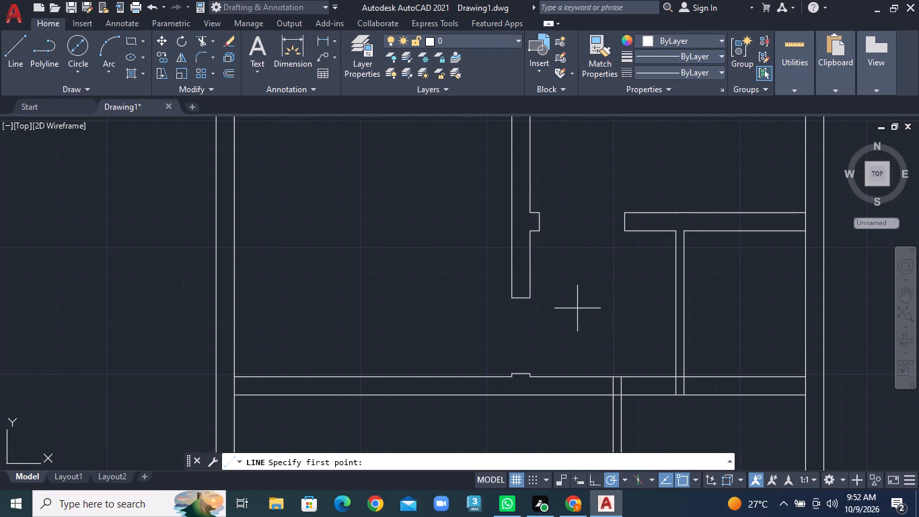
click(672, 298)
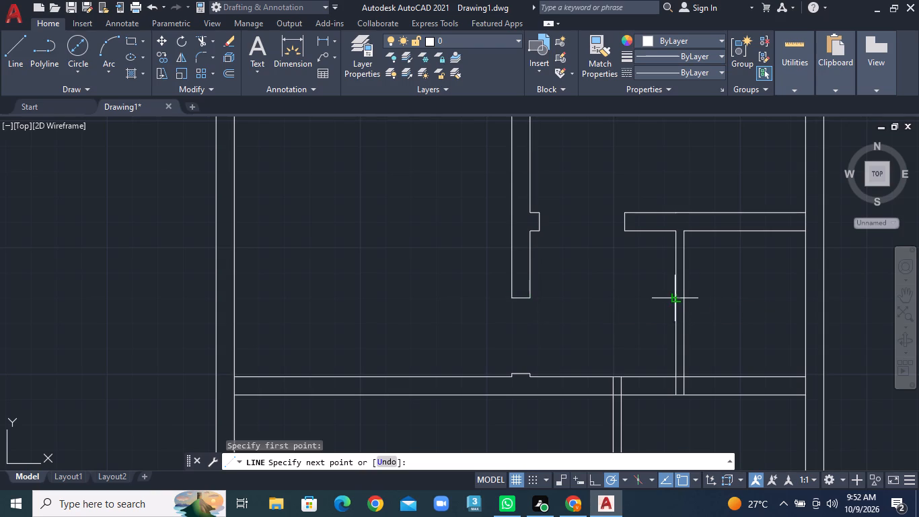
click(688, 300)
right_click(688, 300)
click(723, 310)
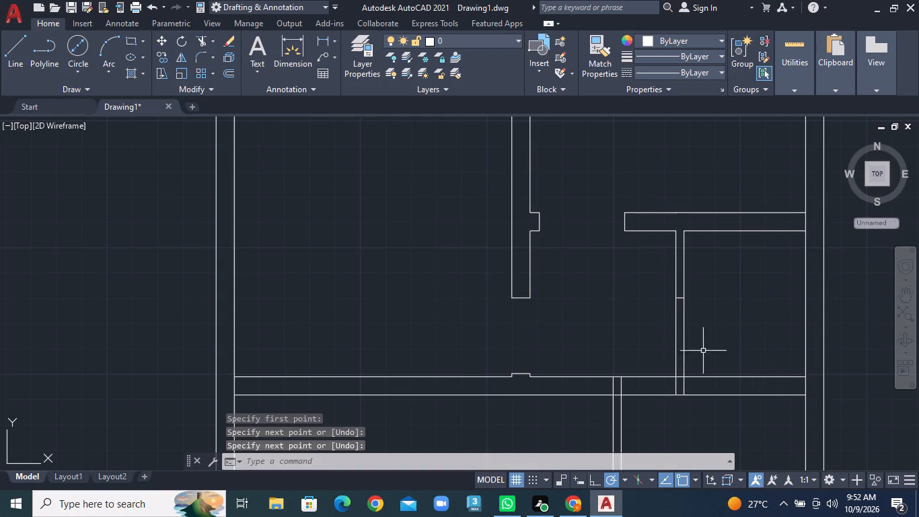
Draw a second jamb line across the same 4" partition, just above its junction with the horizontal 9" wall.
click(15, 60)
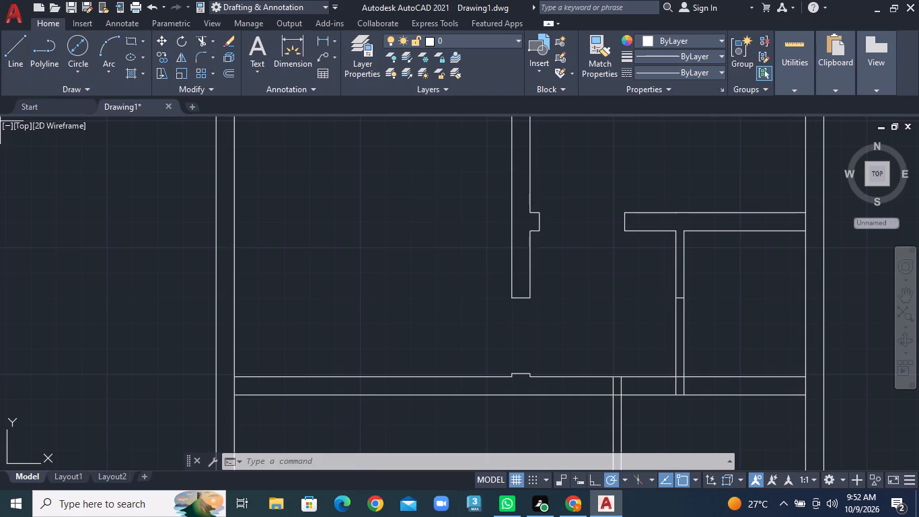
scroll(638, 351, up, 1)
scroll(638, 351, down, 1)
scroll(663, 385, up, 1)
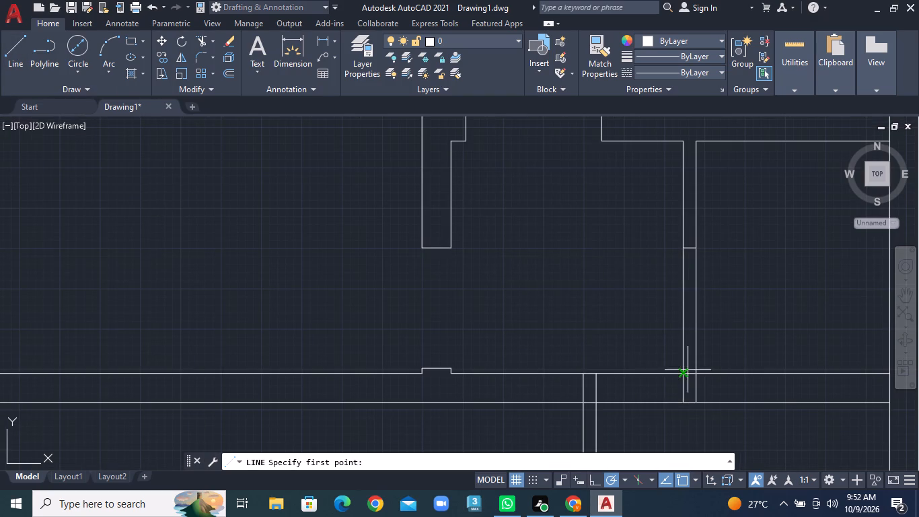
click(684, 366)
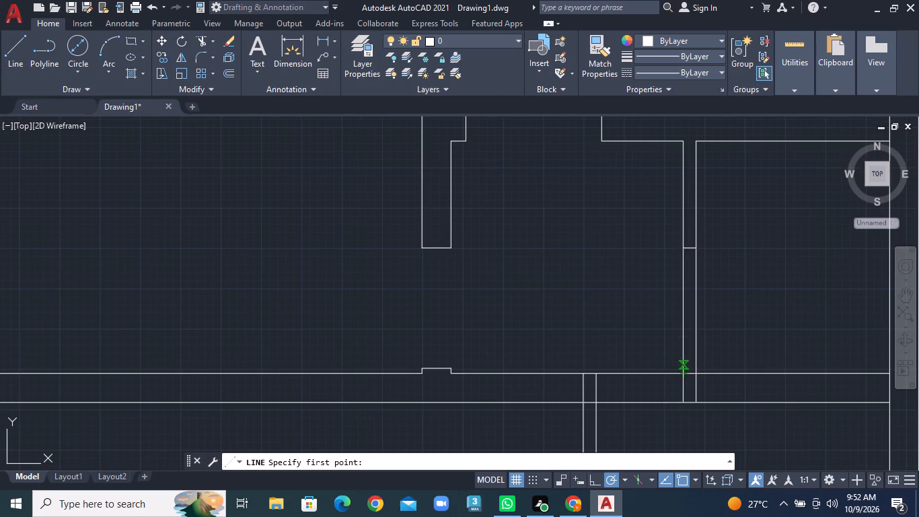
click(698, 366)
right_click(698, 366)
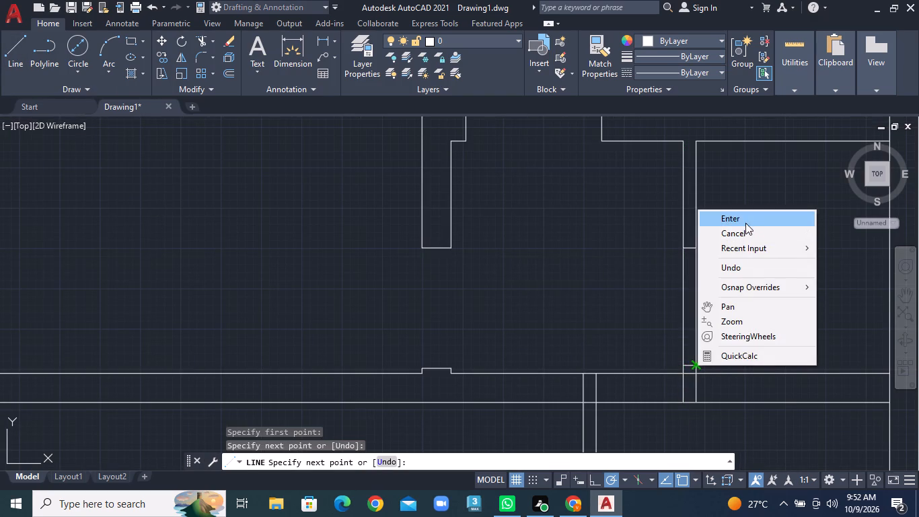
click(745, 221)
Trim both lines of the 4" partition between the two jamb lines to open a doorway.
click(213, 36)
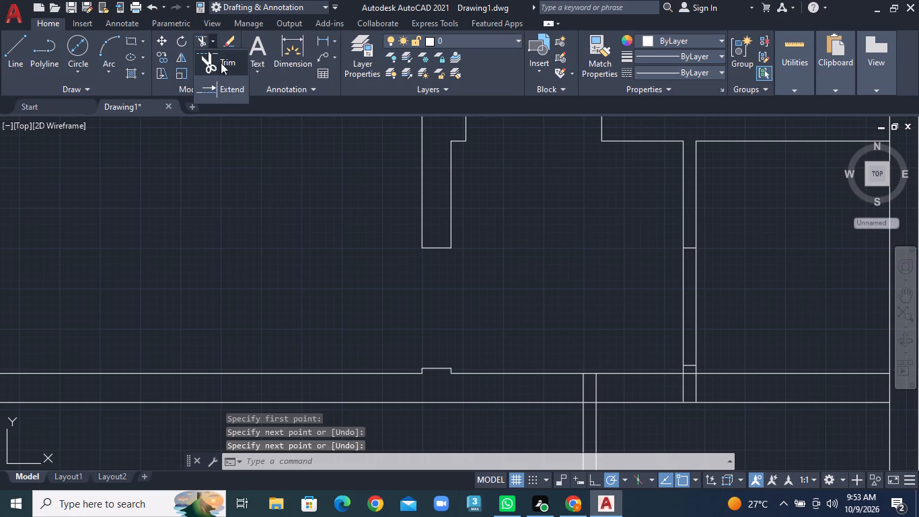
click(225, 69)
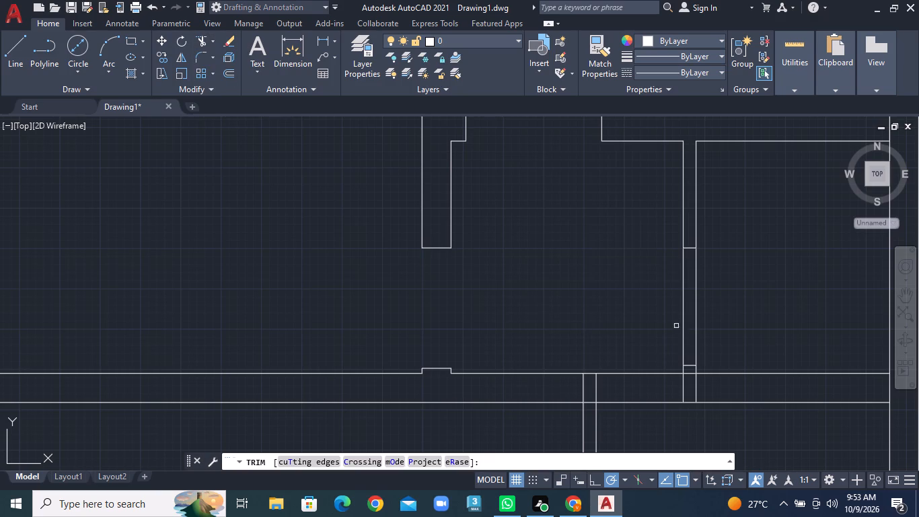
drag(666, 312, 716, 313)
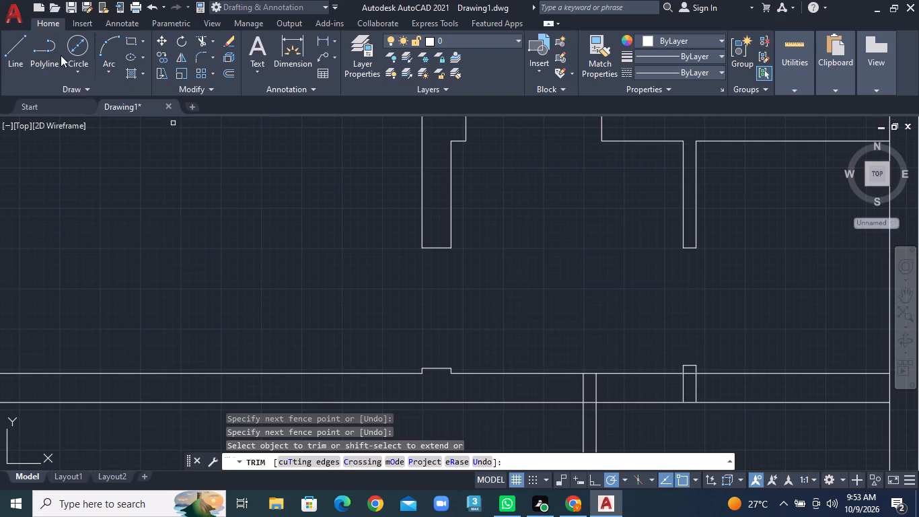
Draw an end line across the horizontal 9" wall, continuing the right face of its small door stub down.
click(16, 59)
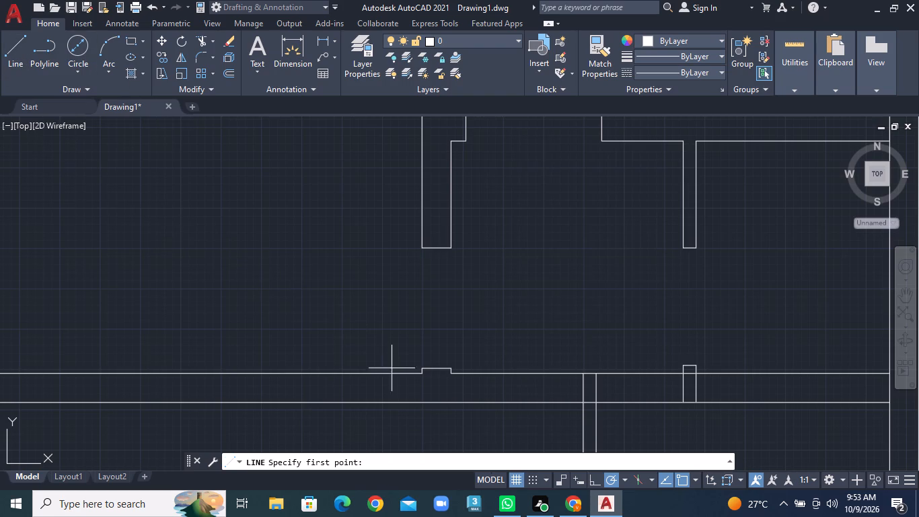
click(451, 375)
click(451, 399)
right_click(451, 399)
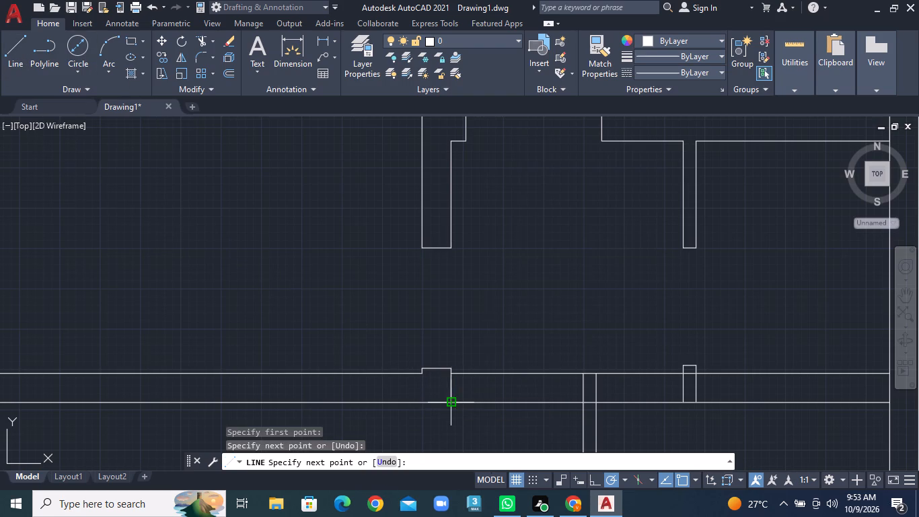
click(480, 248)
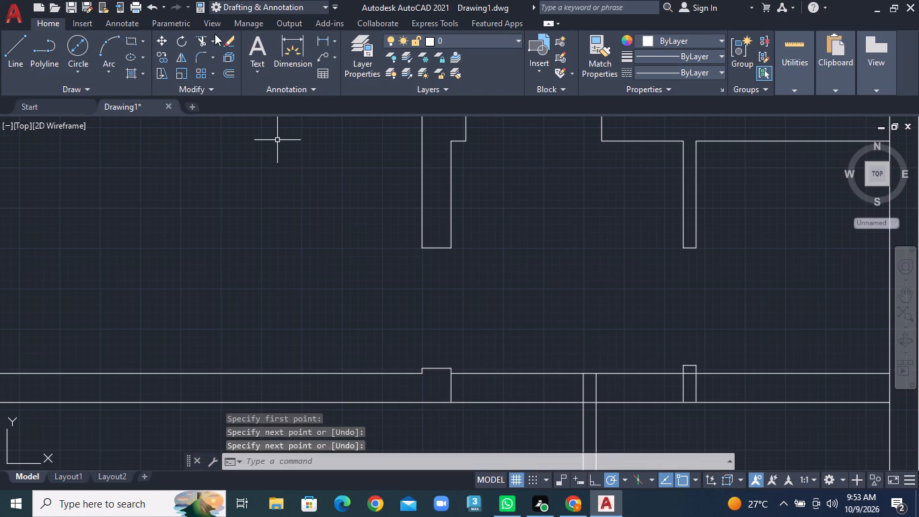
Trim both lines of the horizontal wall from the new end line to the lower 4" partition, and onward to the right-hand door stub.
click(213, 42)
click(225, 58)
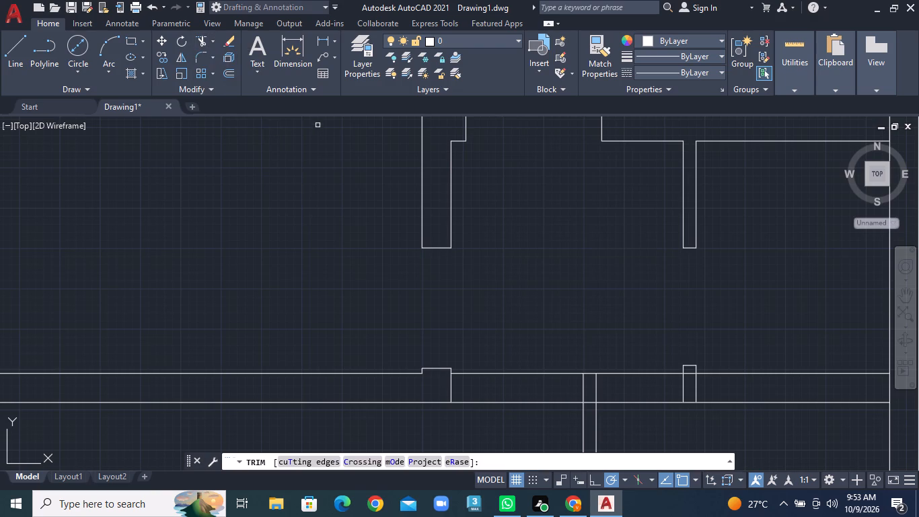
drag(493, 361, 495, 425)
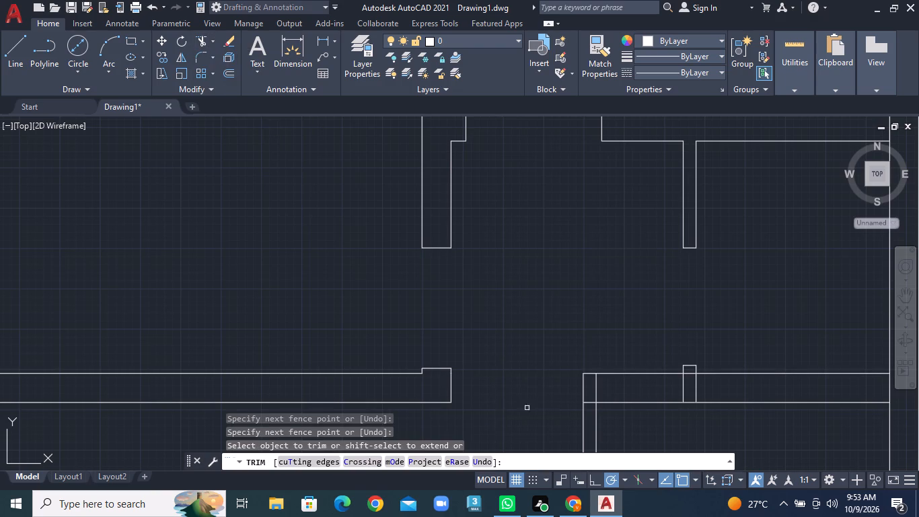
drag(636, 355, 631, 418)
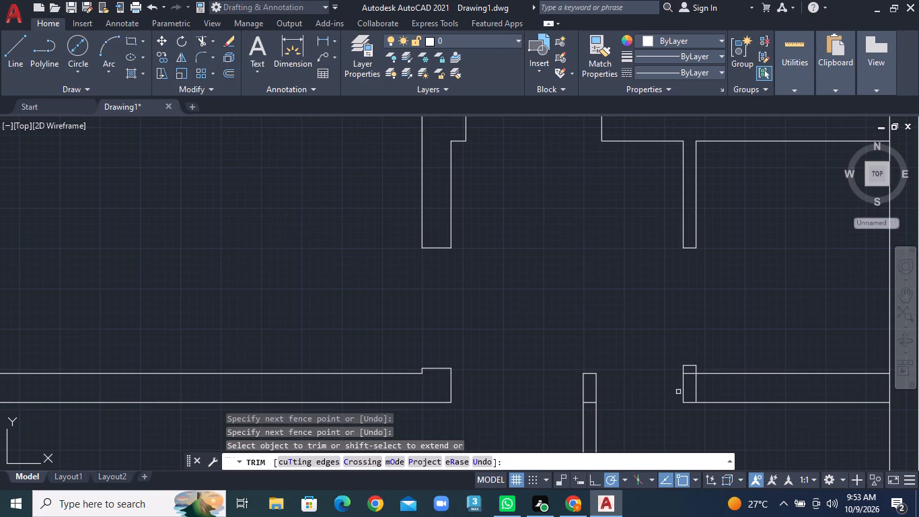
Trim the leftover lines inside the junction of the right-hand door stub and the horizontal wall, then end Trim.
scroll(687, 376, up, 1)
click(690, 372)
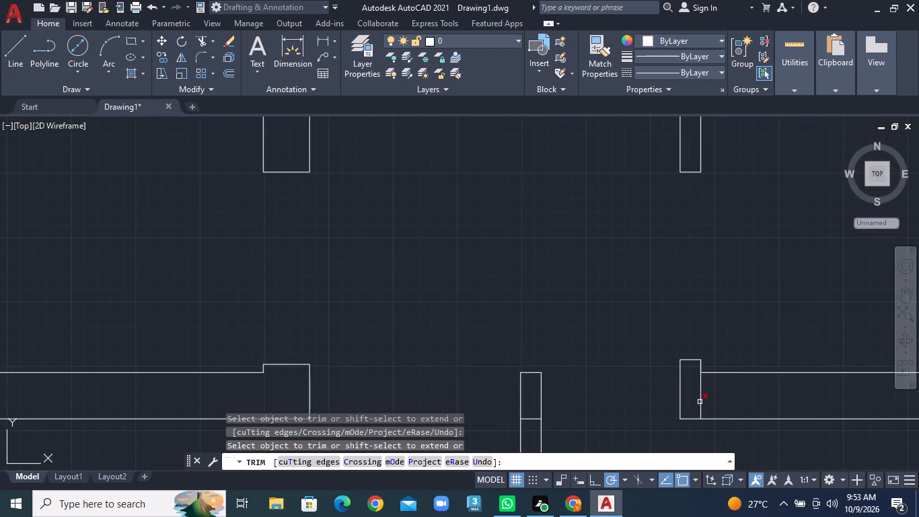
drag(700, 402, 733, 402)
scroll(499, 426, down, 2)
scroll(498, 426, up, 3)
scroll(536, 282, down, 1)
scroll(536, 277, up, 2)
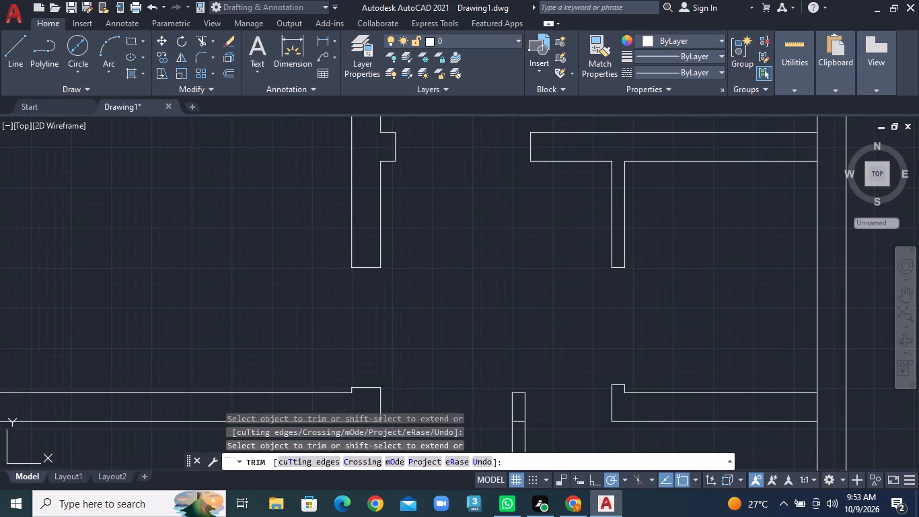
scroll(530, 279, down, 4)
scroll(531, 349, down, 1)
scroll(531, 351, up, 2)
scroll(472, 338, up, 1)
scroll(472, 340, down, 1)
key(Escape)
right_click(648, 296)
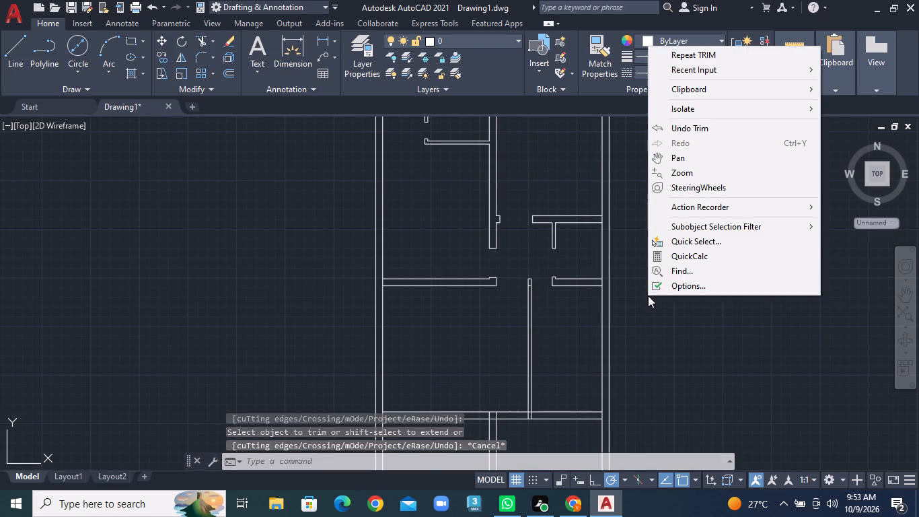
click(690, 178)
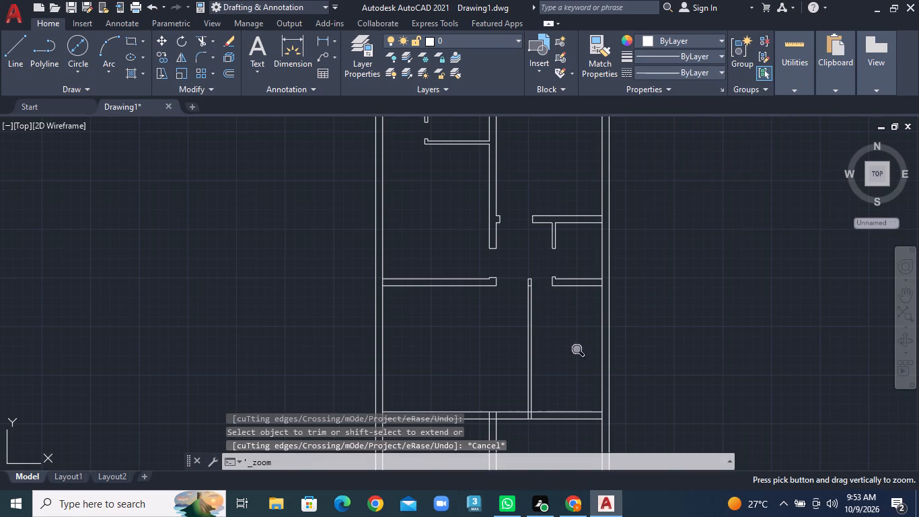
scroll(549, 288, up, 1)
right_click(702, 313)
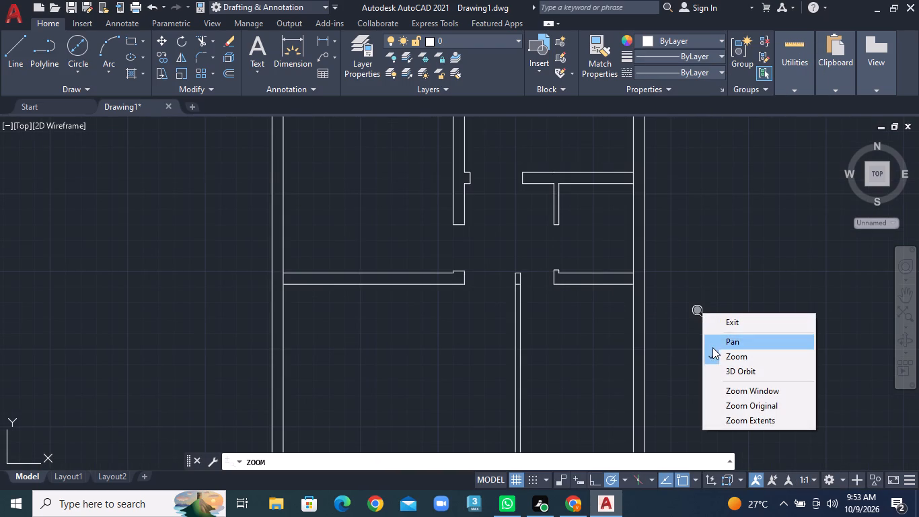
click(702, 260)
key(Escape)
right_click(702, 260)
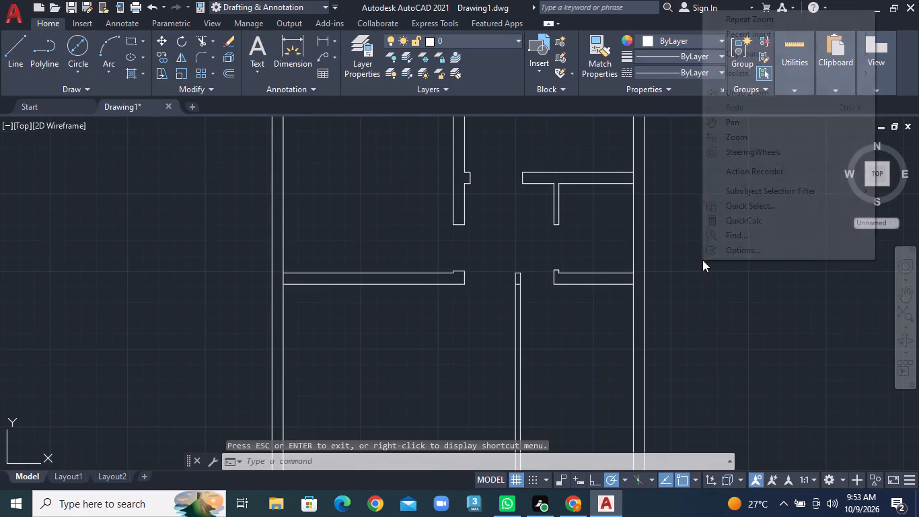
Draw an end line across the lower vertical 4" partition, about midway between the two horizontal 9" walls, undoing the stray slanted segment.
click(746, 120)
drag(544, 390, 523, 234)
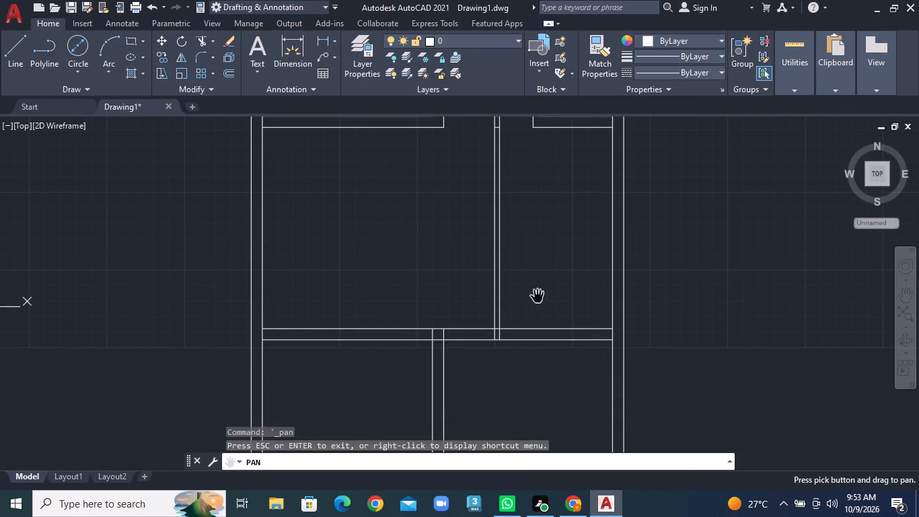
scroll(504, 248, down, 2)
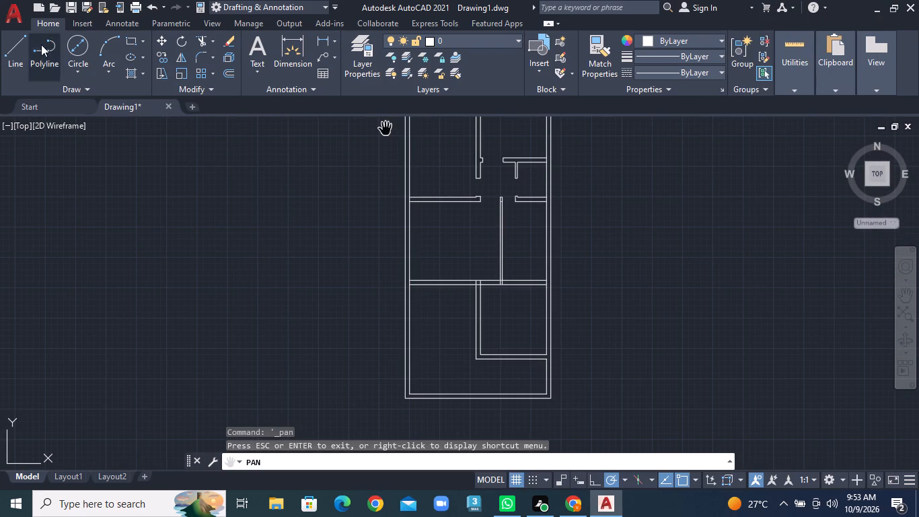
click(15, 51)
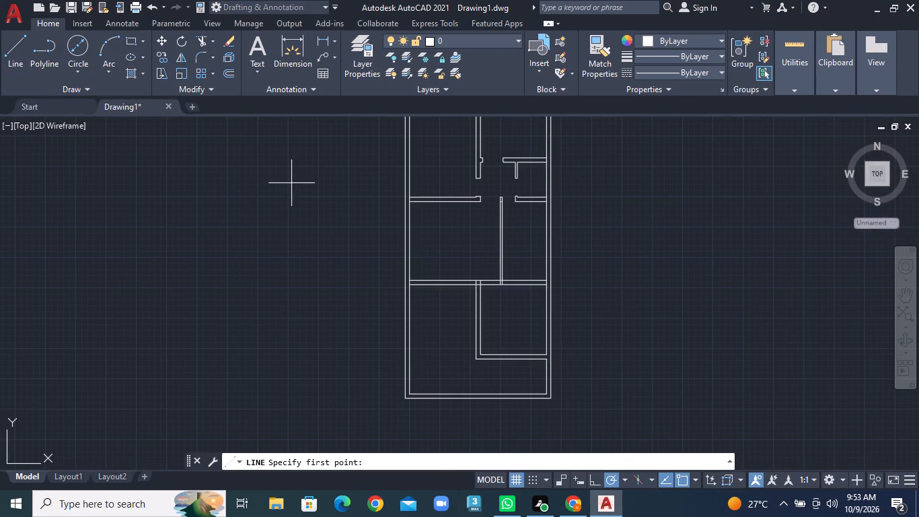
scroll(488, 238, up, 3)
scroll(488, 238, down, 1)
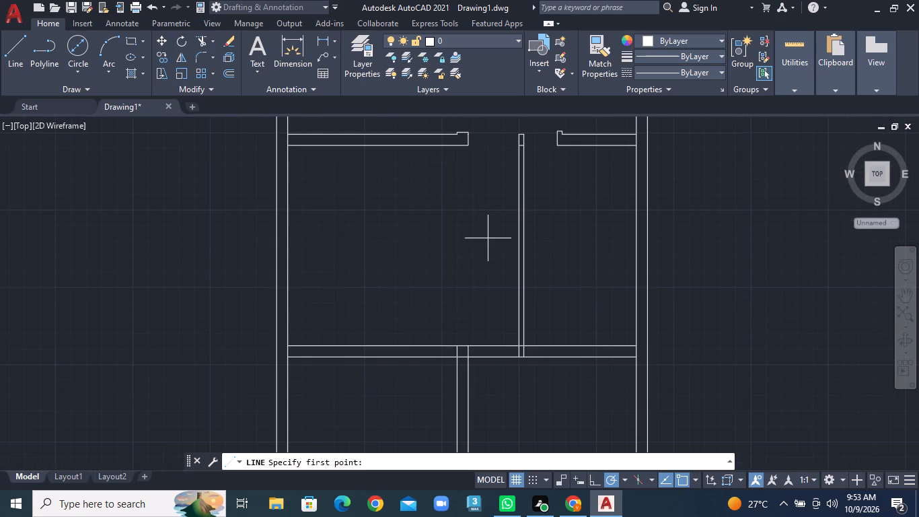
click(517, 242)
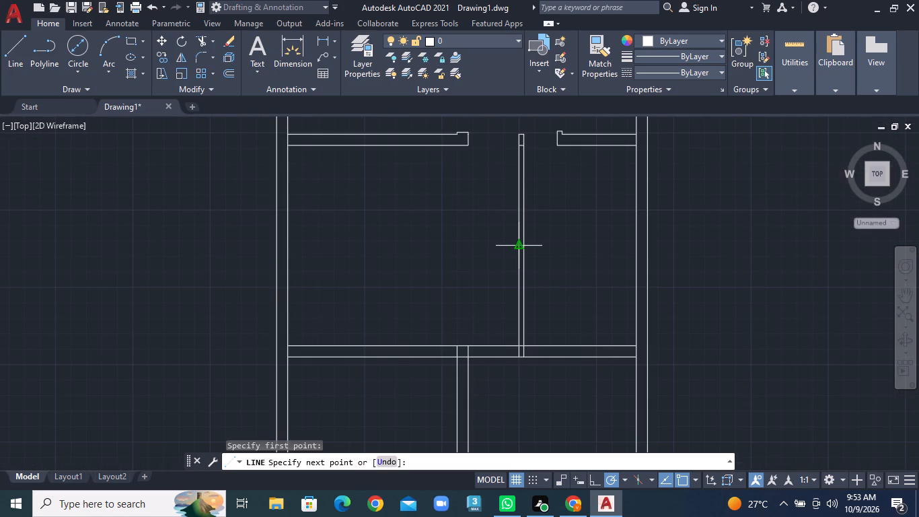
click(531, 242)
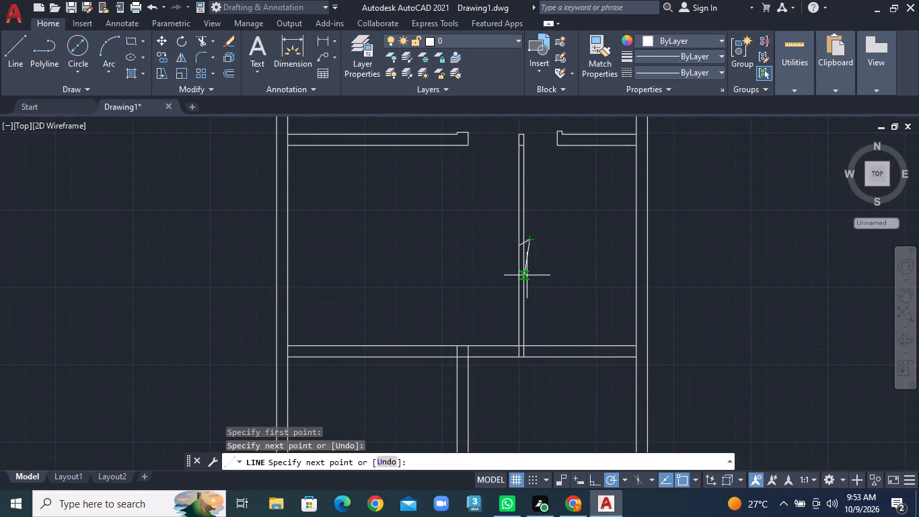
key(ctrl+z)
click(526, 247)
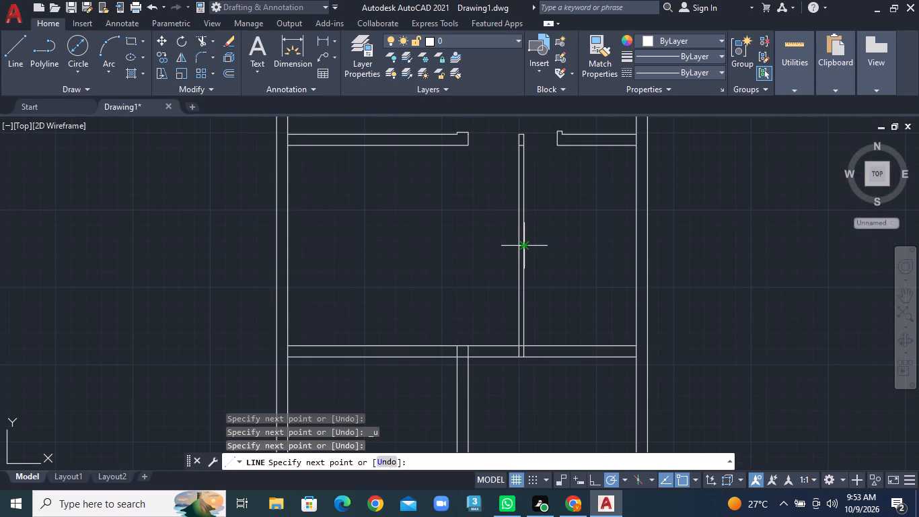
right_click(526, 247)
click(552, 251)
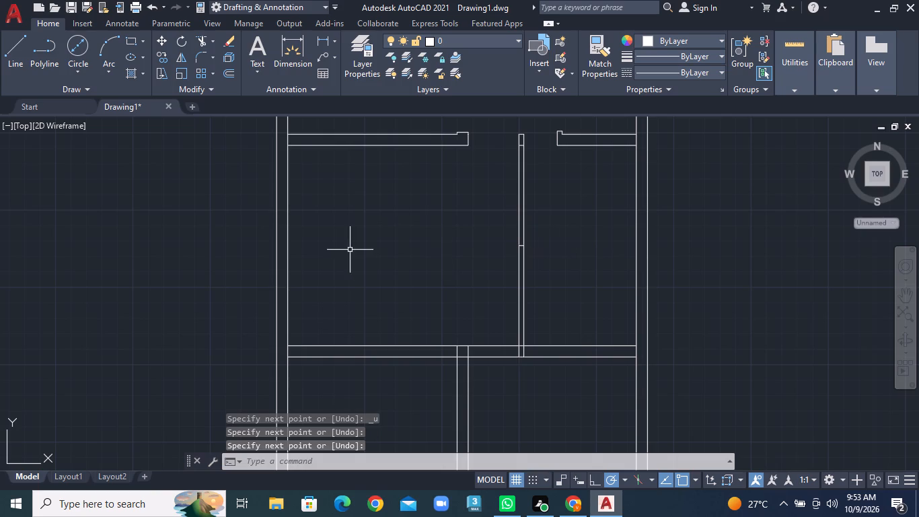
Trim away the partition above the new end line, including the leftover piece in the upper wall's opening, then end Trim.
click(214, 39)
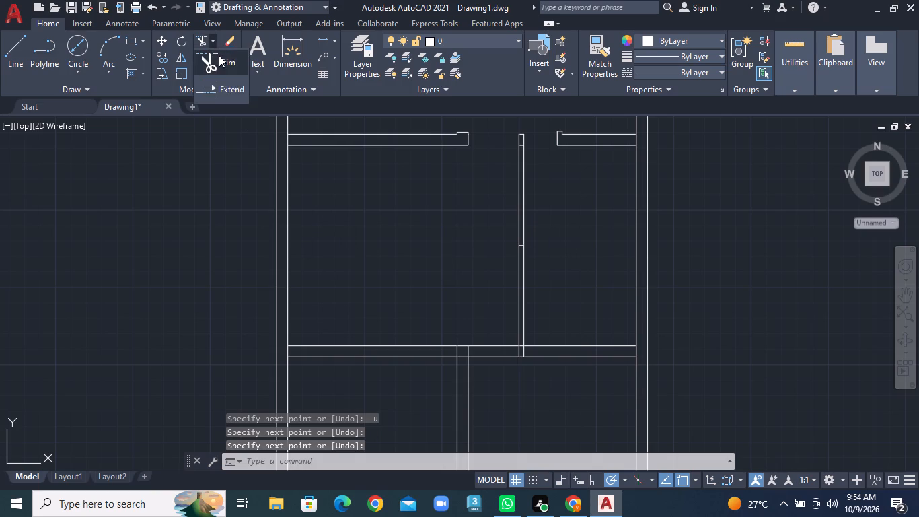
click(219, 55)
drag(495, 197, 545, 197)
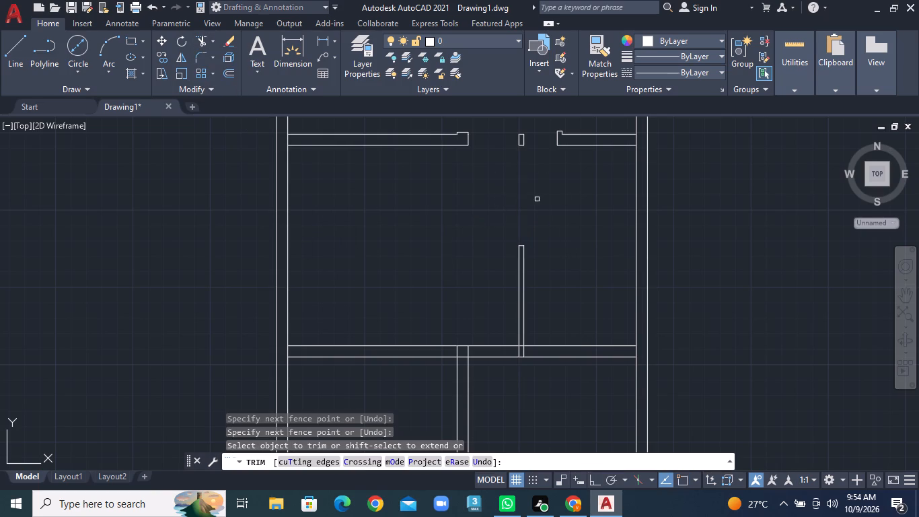
click(519, 139)
click(523, 133)
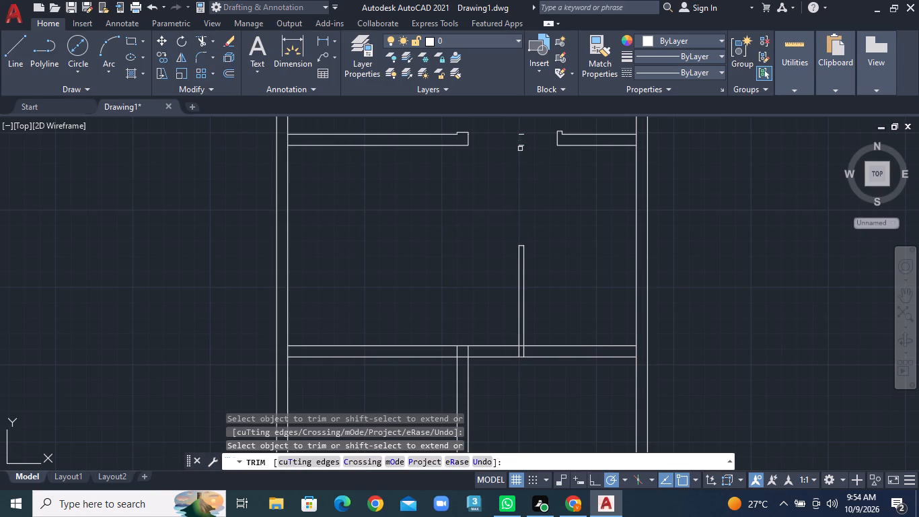
click(520, 149)
click(521, 123)
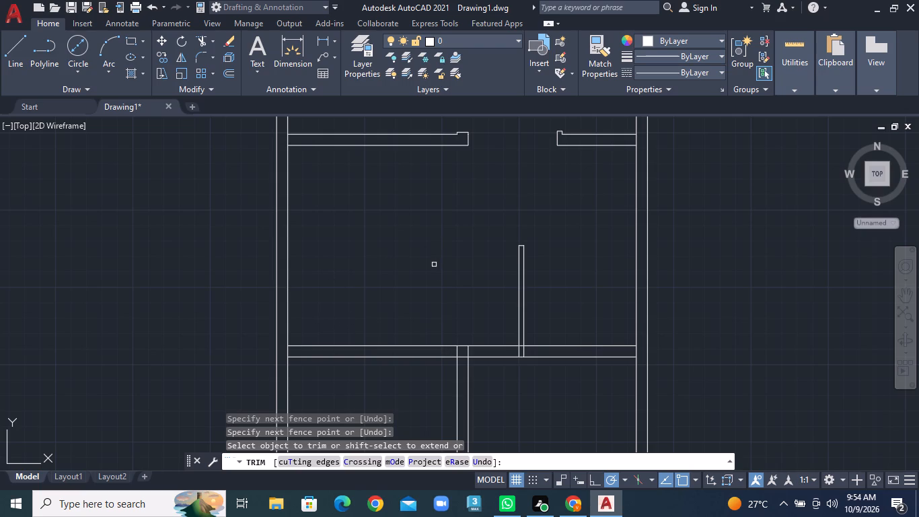
scroll(487, 213, down, 4)
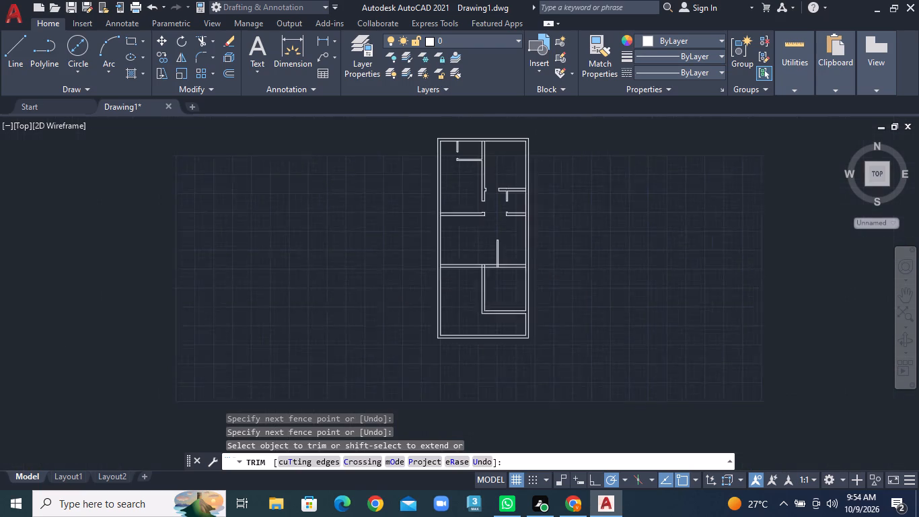
scroll(466, 303, up, 1)
scroll(478, 302, down, 2)
scroll(478, 302, up, 1)
scroll(478, 302, down, 2)
scroll(466, 306, up, 1)
scroll(466, 306, down, 1)
scroll(466, 306, up, 7)
scroll(468, 306, down, 1)
scroll(468, 306, up, 1)
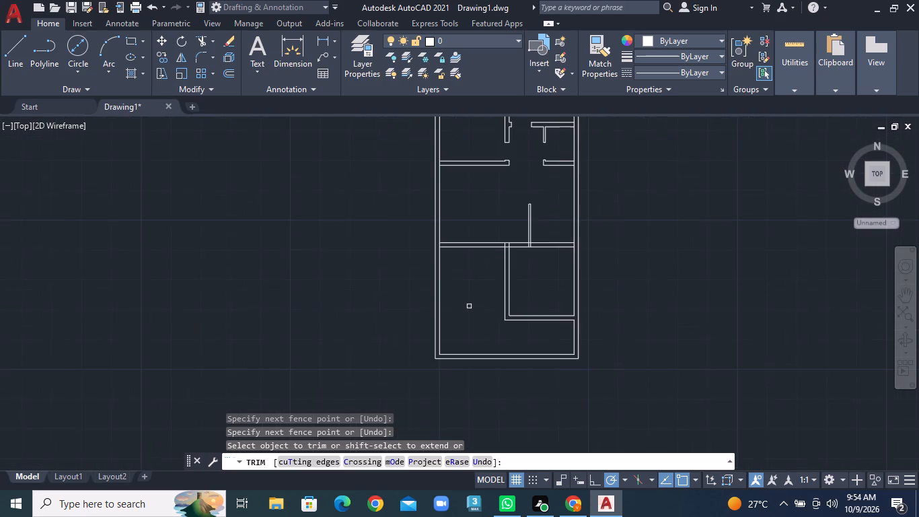
key(Escape)
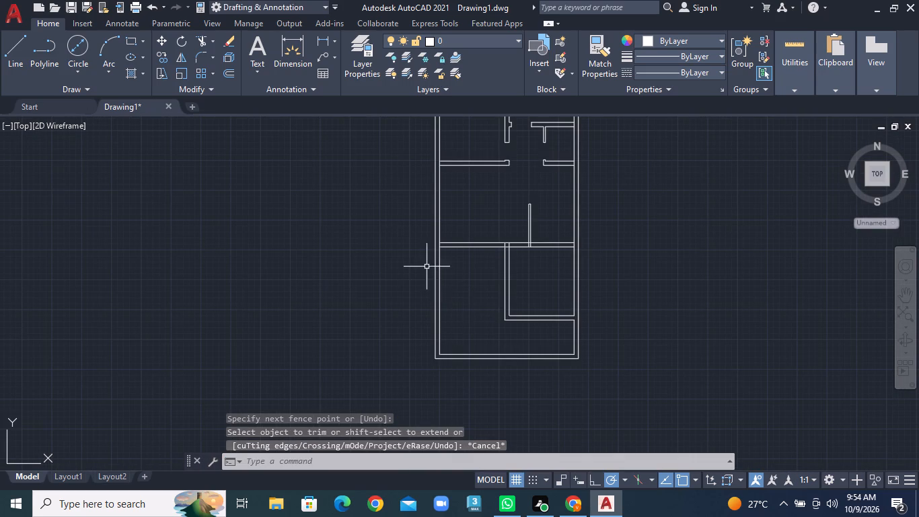
Draw a door jamb line across the lower horizontal 9" wall, just left of the 4" partition.
scroll(427, 267, up, 1)
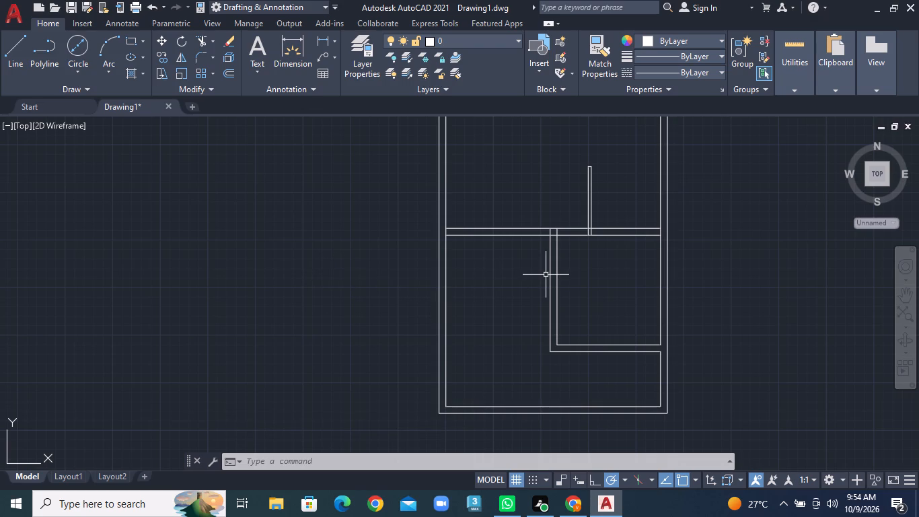
scroll(581, 229, up, 2)
scroll(577, 230, down, 1)
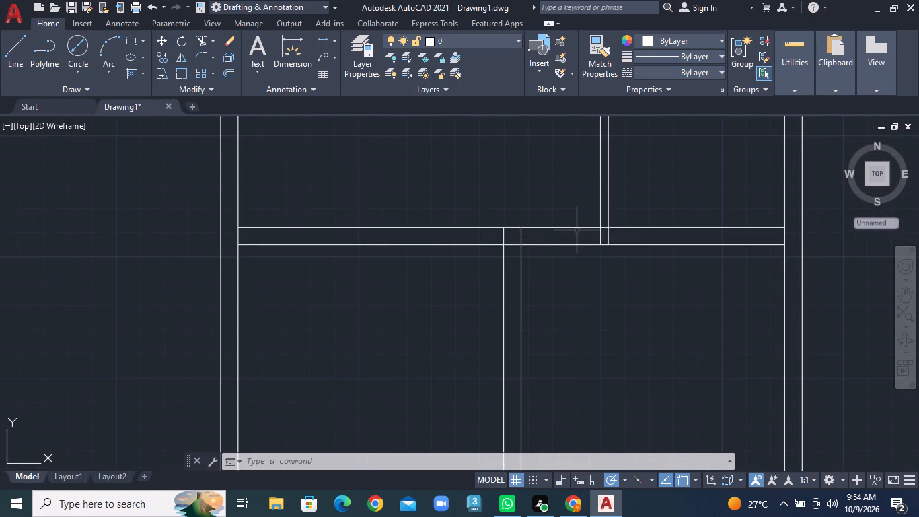
scroll(582, 228, up, 1)
scroll(585, 203, down, 1)
scroll(585, 214, up, 2)
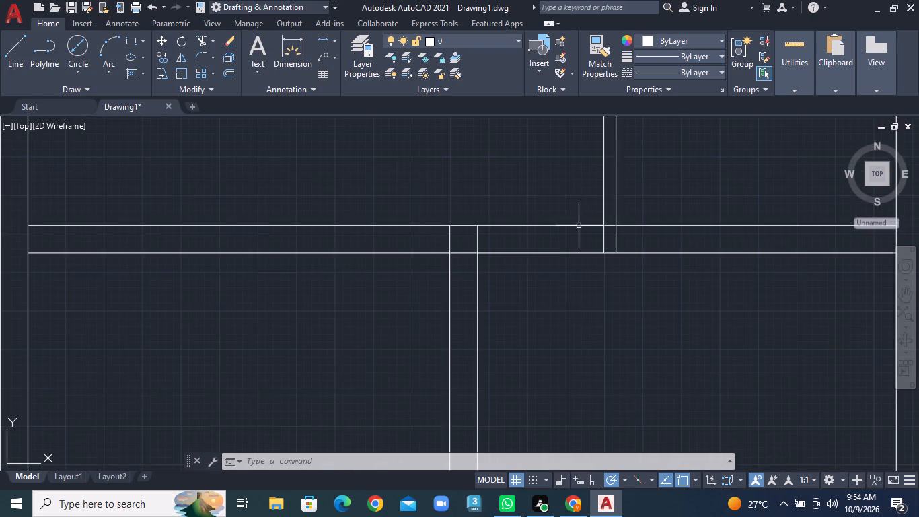
scroll(578, 227, up, 4)
click(12, 55)
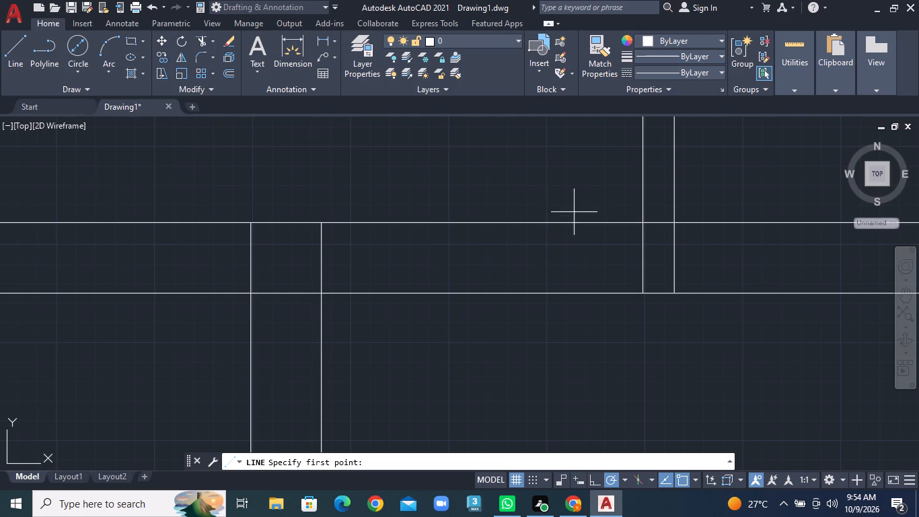
click(622, 223)
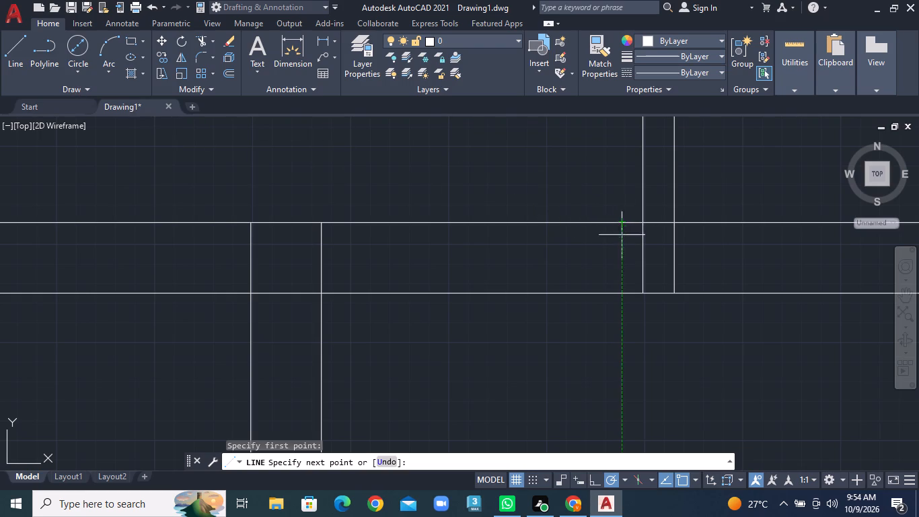
click(623, 288)
right_click(623, 288)
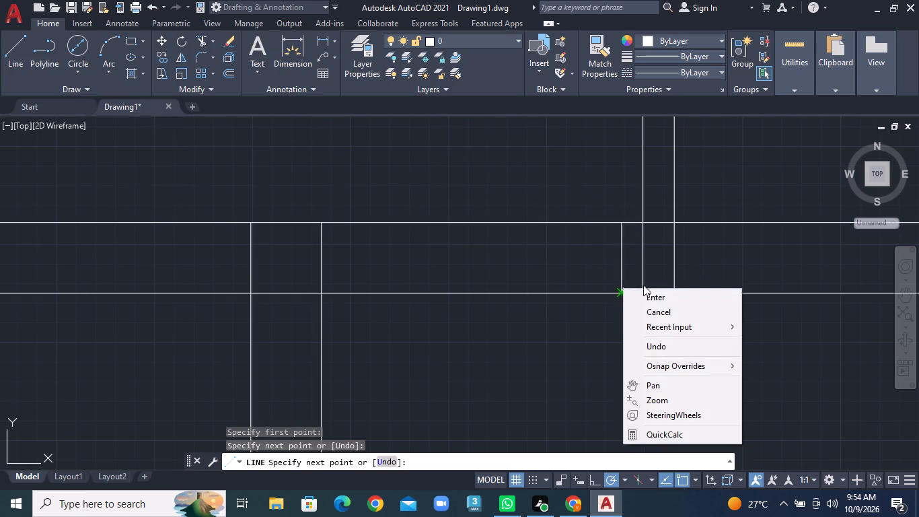
click(647, 297)
Draw a second jamb line across the same wall, just right of the vertical 9" wall below it.
click(26, 50)
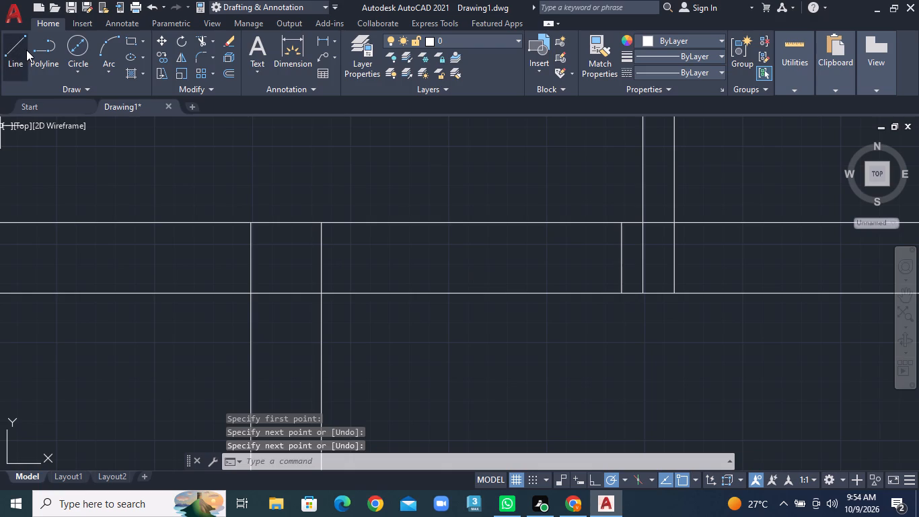
click(333, 221)
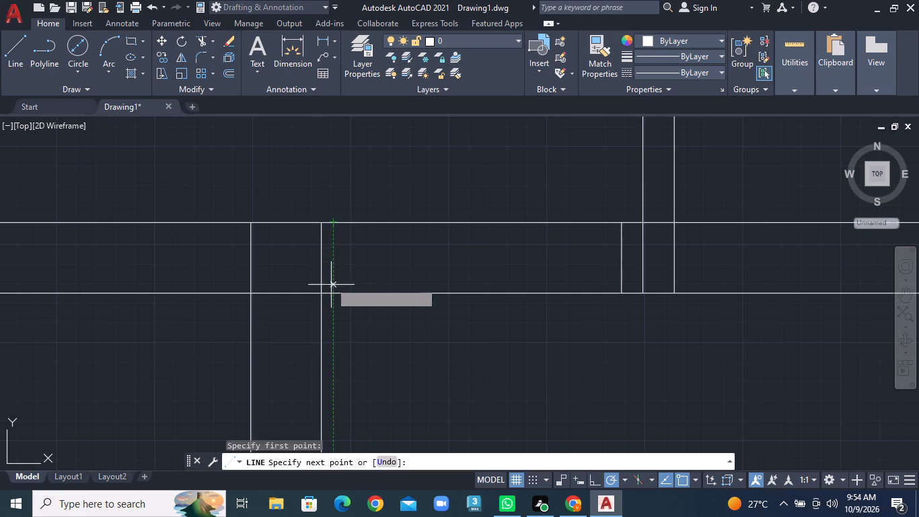
click(331, 290)
right_click(331, 290)
click(355, 301)
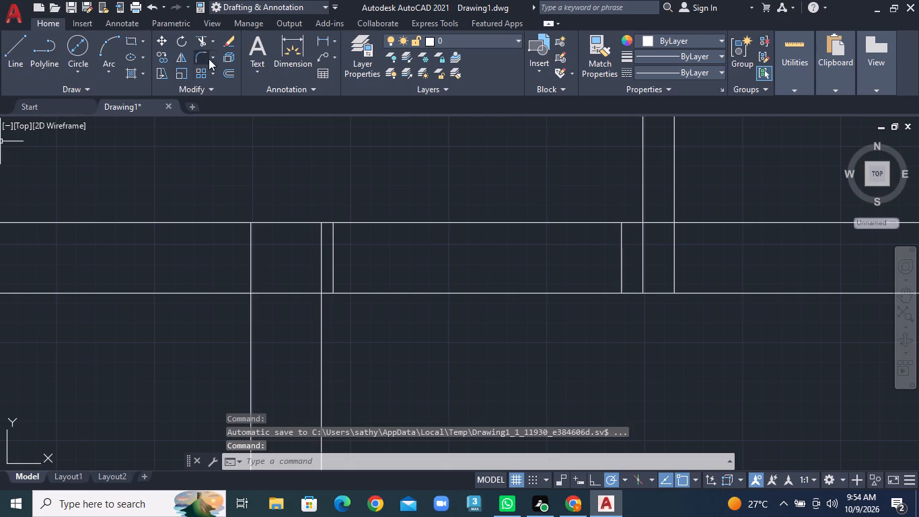
Trim both lines of the horizontal wall between the two jamb lines to open a doorway.
click(209, 41)
click(235, 66)
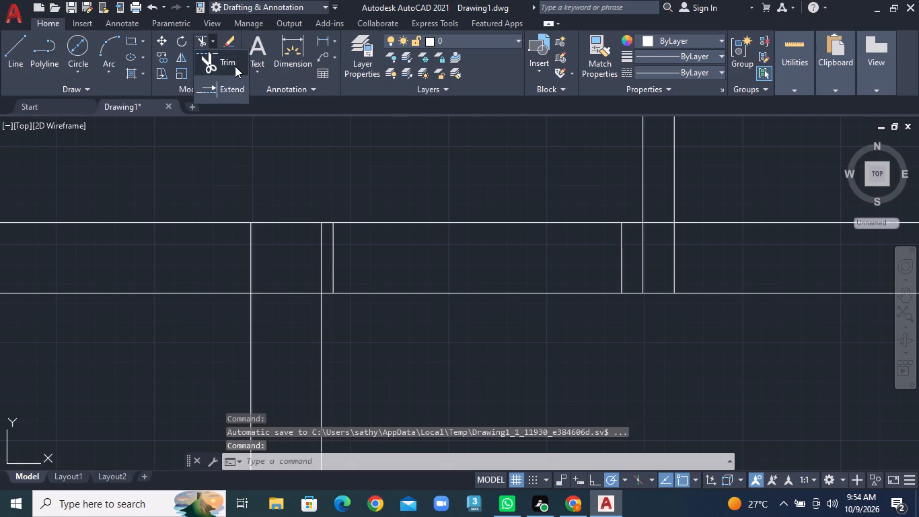
drag(418, 168, 429, 334)
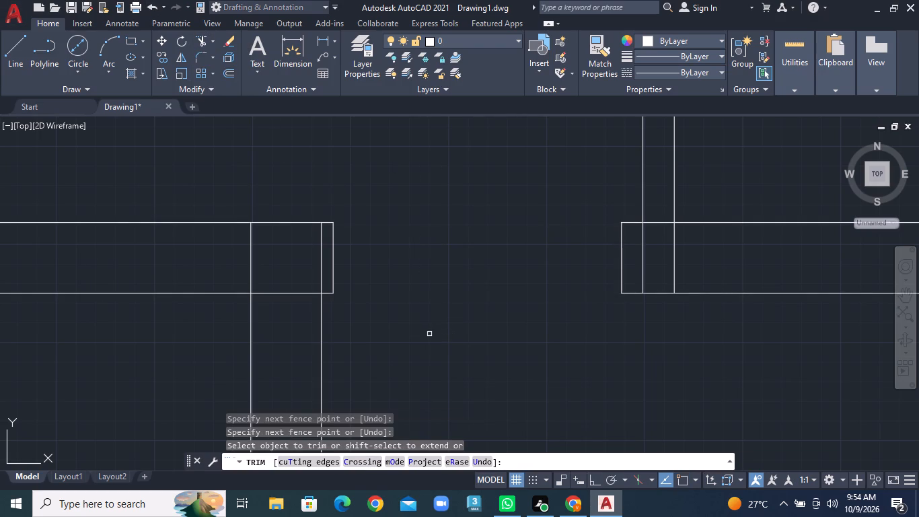
Trim the leftover lines inside the junctions on both sides of the doorway, at the vertical 9" wall and the 4" partition.
click(211, 35)
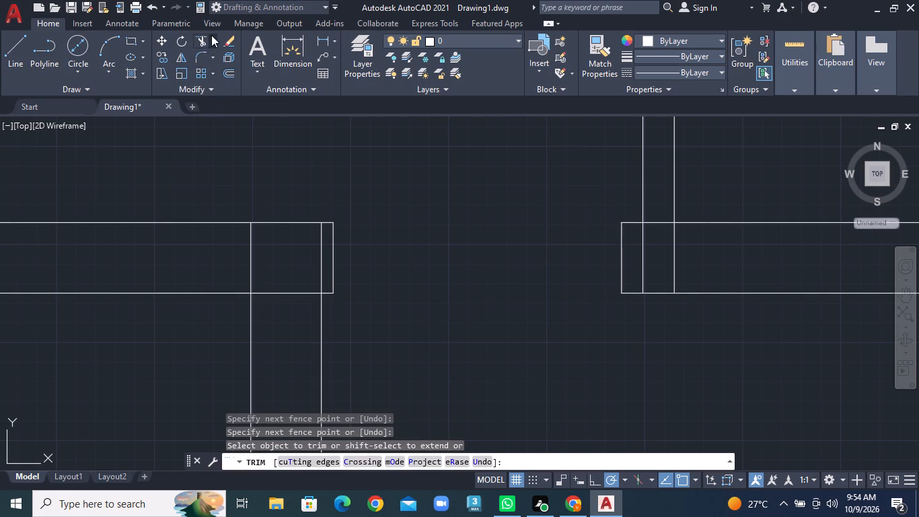
click(211, 59)
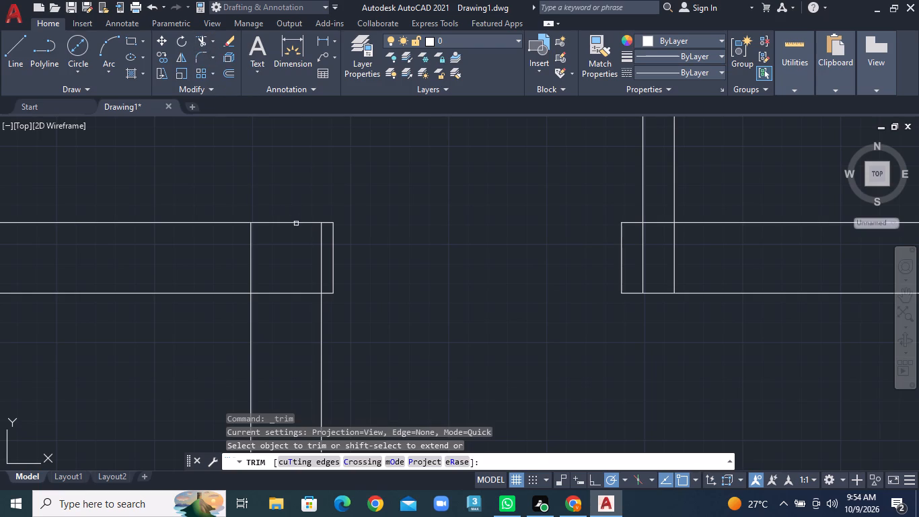
click(322, 260)
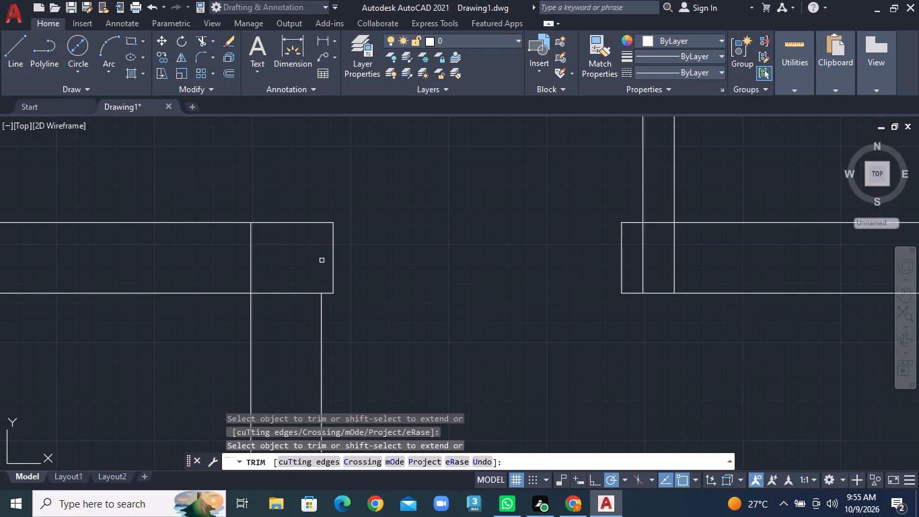
click(291, 290)
click(291, 313)
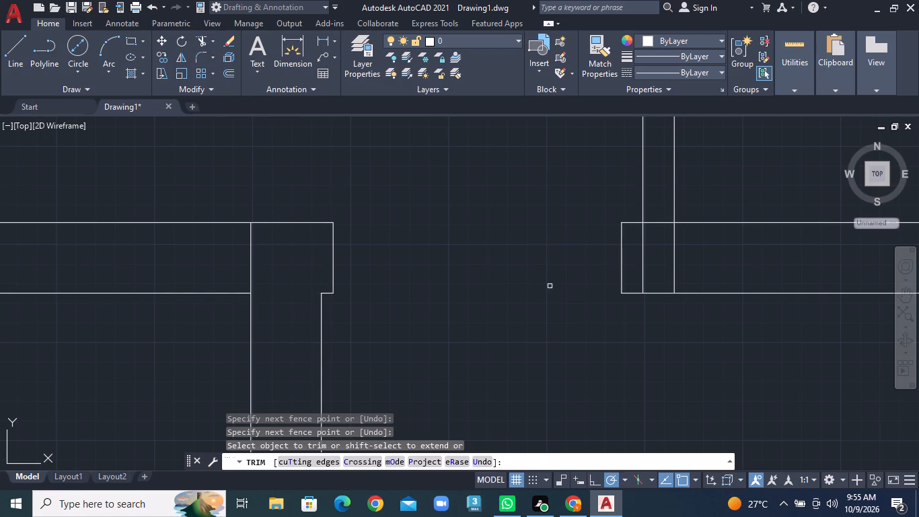
drag(634, 268, 670, 268)
click(701, 268)
click(655, 220)
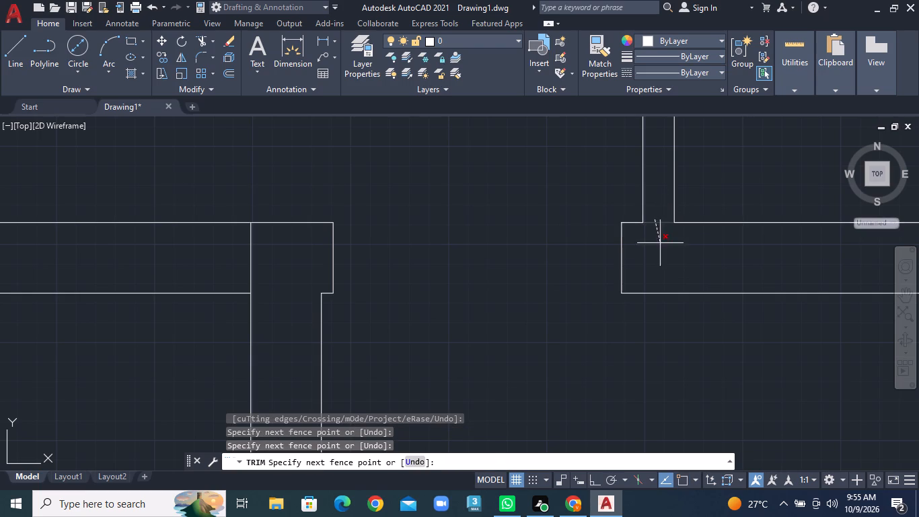
click(660, 245)
scroll(340, 281, down, 2)
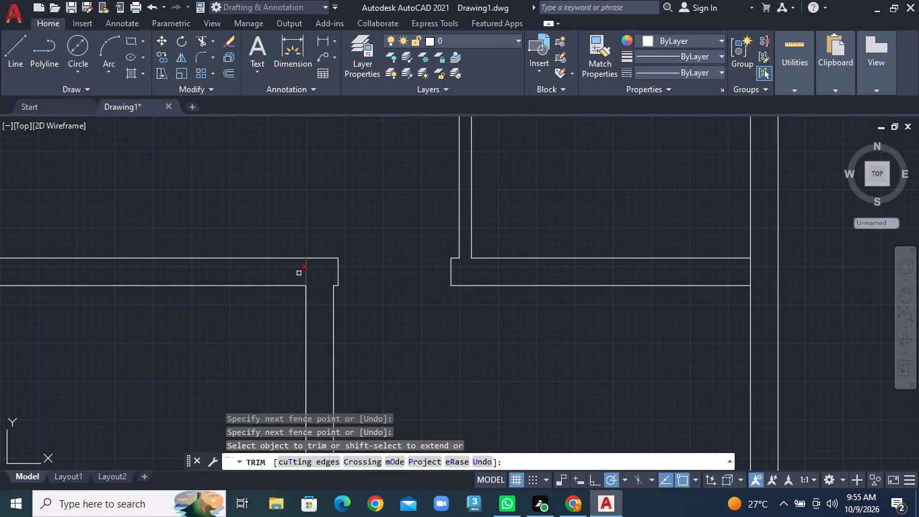
click(299, 273)
click(313, 273)
scroll(320, 281, down, 1)
middle_drag(300, 300, 371, 274)
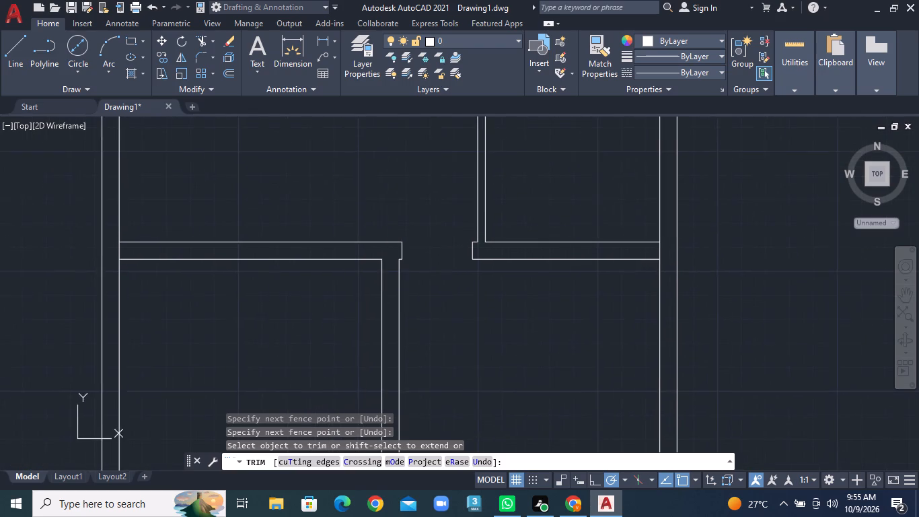
Draw a door jamb line across the lower horizontal 9" wall, just left of the vertical 9" wall below it.
middle_drag(371, 274, 371, 267)
click(14, 54)
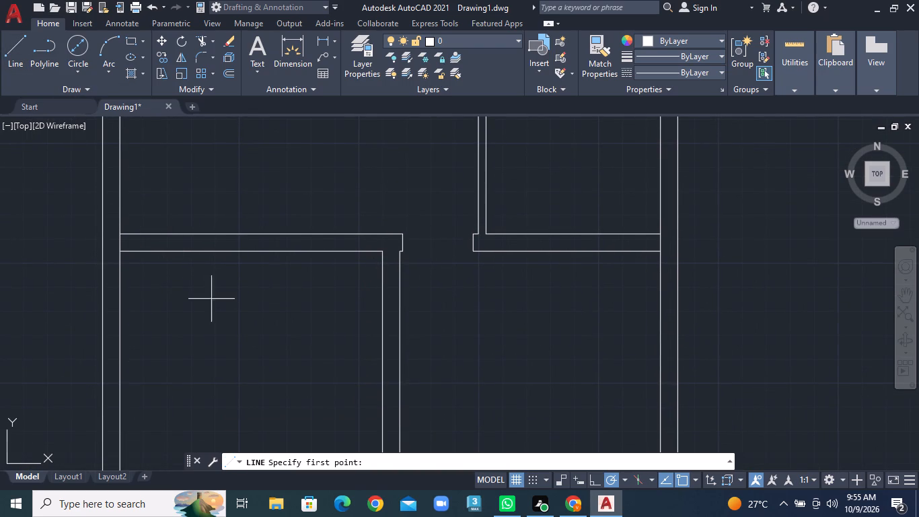
scroll(236, 301, up, 2)
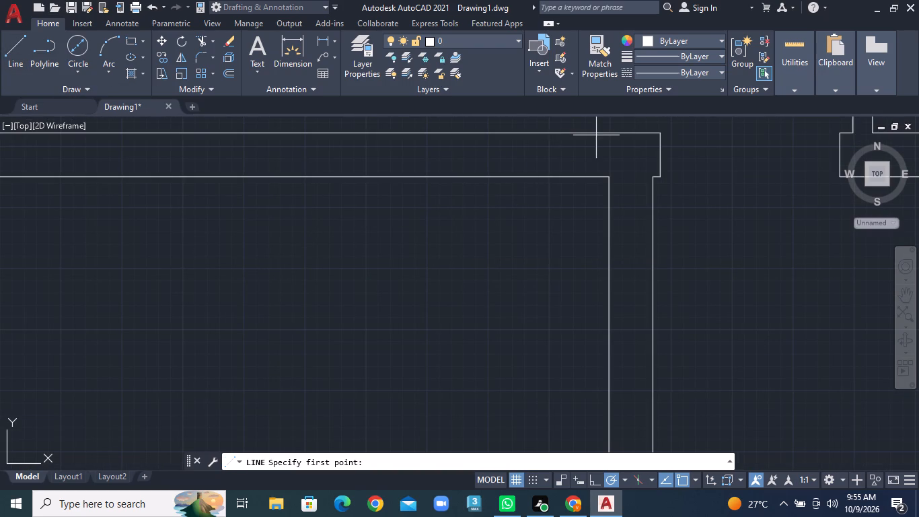
click(592, 133)
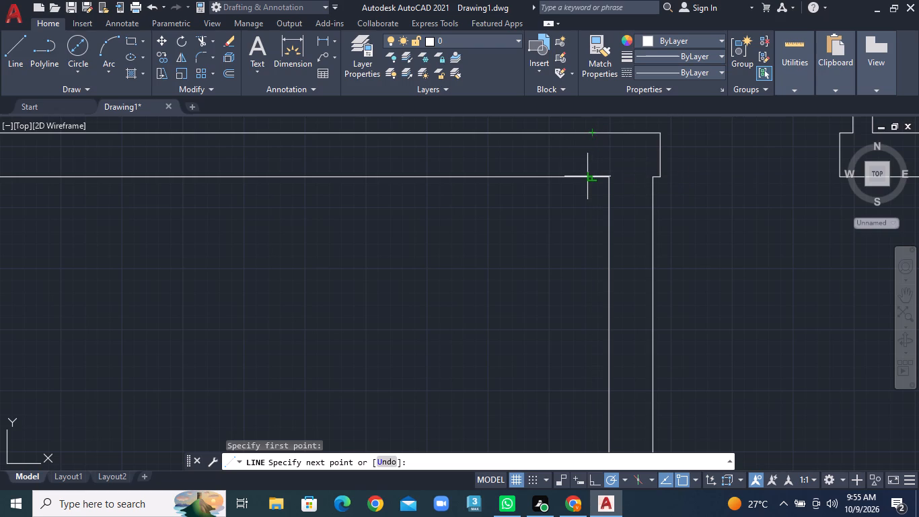
click(592, 177)
right_click(592, 177)
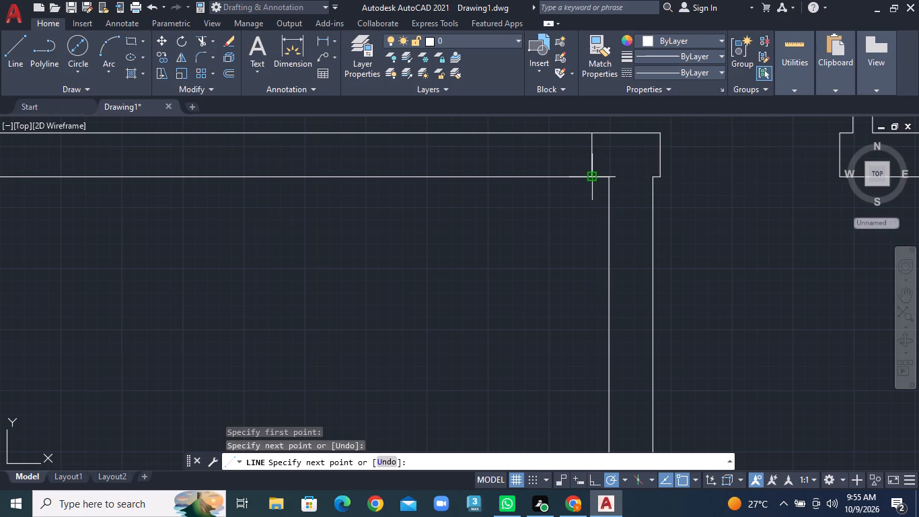
click(607, 184)
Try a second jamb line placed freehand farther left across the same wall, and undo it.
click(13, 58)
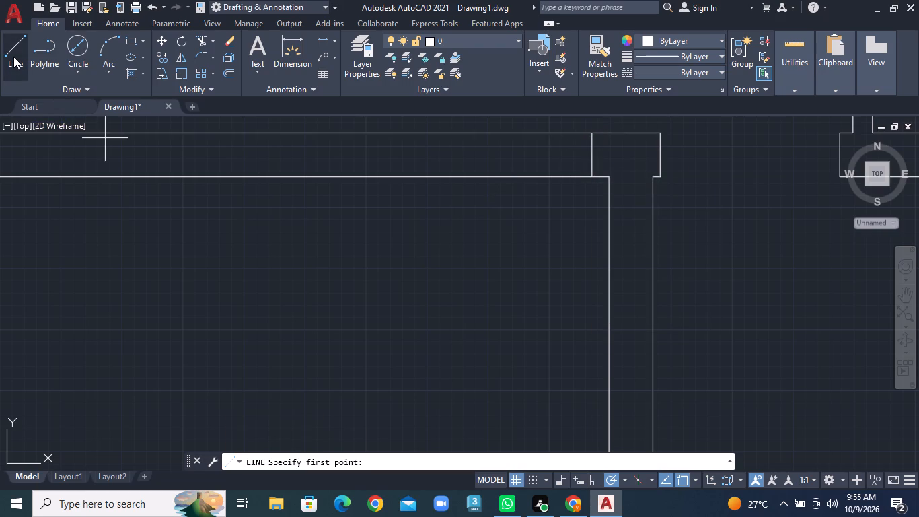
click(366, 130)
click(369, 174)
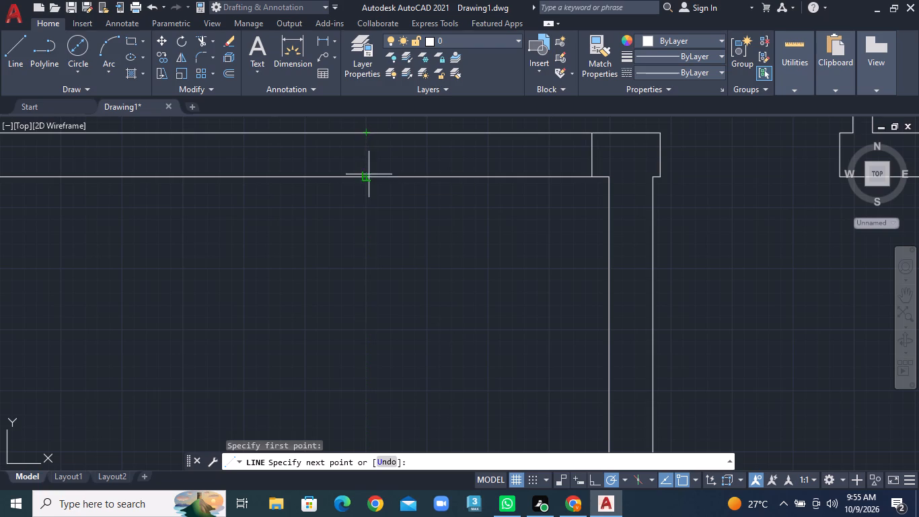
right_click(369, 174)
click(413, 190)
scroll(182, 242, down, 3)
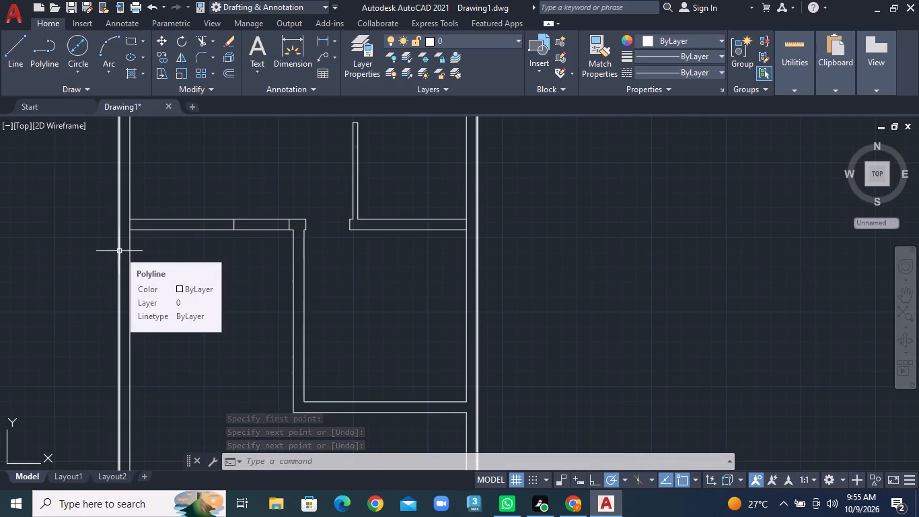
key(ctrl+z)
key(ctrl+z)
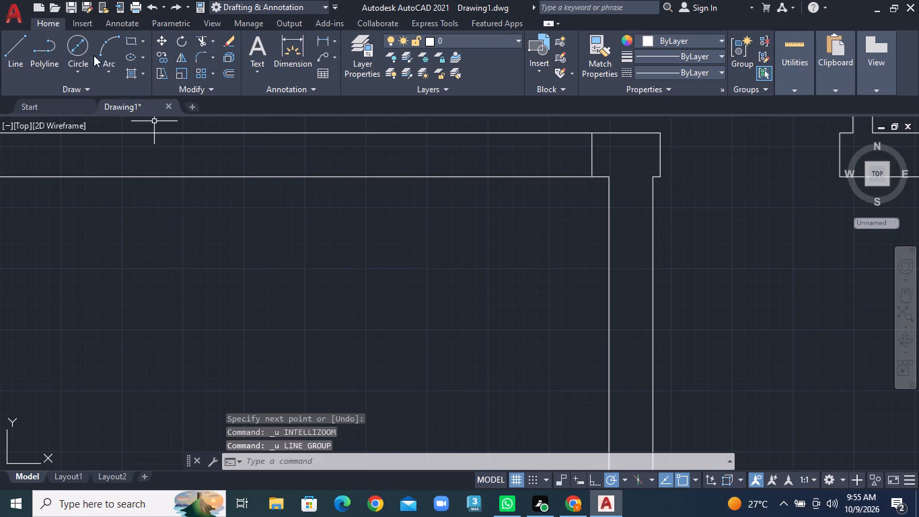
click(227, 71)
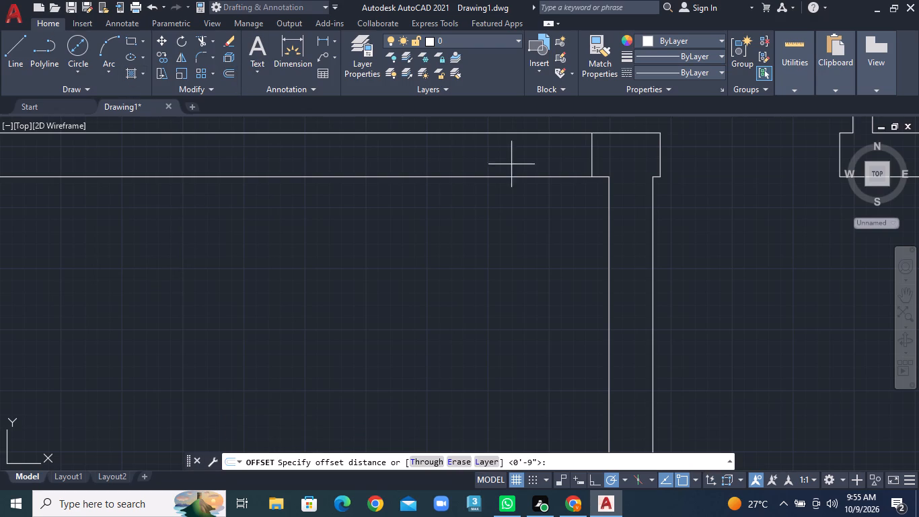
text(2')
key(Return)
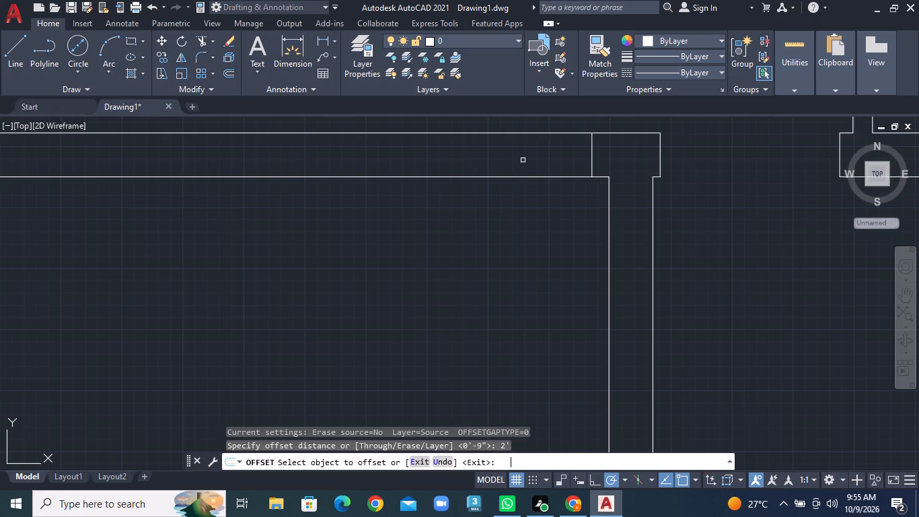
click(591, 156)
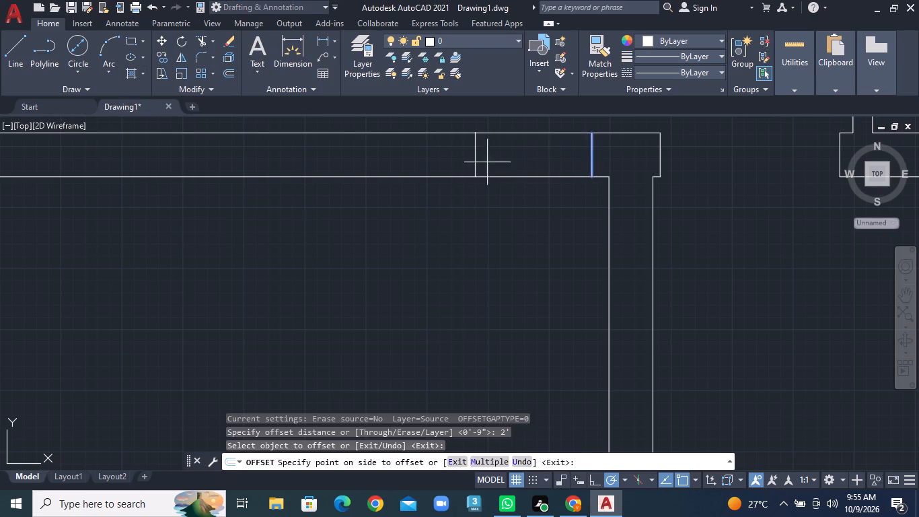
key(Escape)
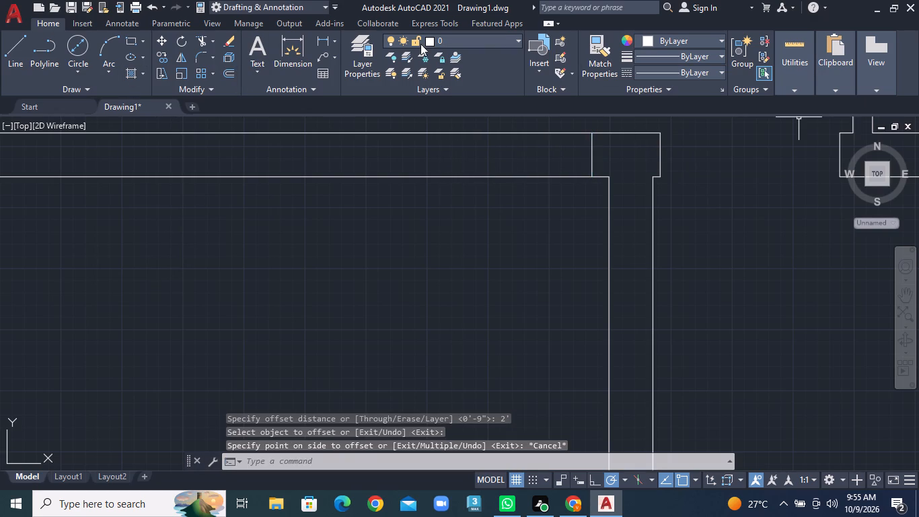
Offset the jamb line beside the vertical 9" wall 3' to the left to mark the door width.
click(233, 75)
text(3')
key(Return)
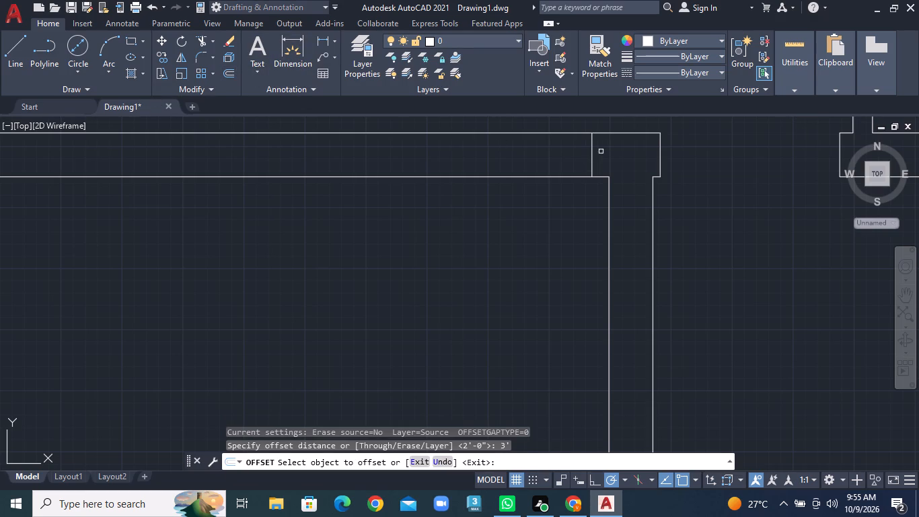
click(593, 156)
click(450, 160)
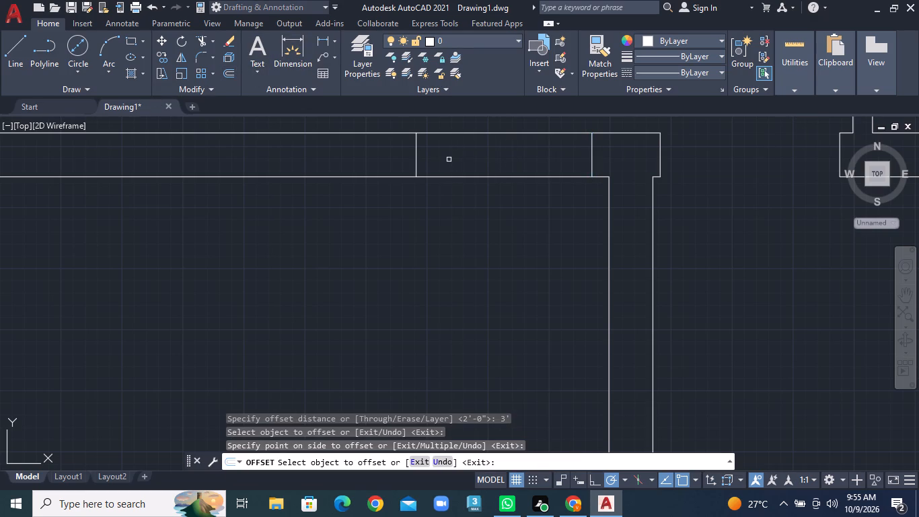
Trim both lines of the horizontal wall between the two jamb lines to open the 3' doorway.
click(214, 37)
click(232, 68)
drag(482, 122, 483, 184)
Trim the inner lines of the left and right outer walls where the lower horizontal 9" wall meets them.
scroll(483, 184, down, 2)
scroll(484, 186, up, 1)
scroll(484, 186, down, 1)
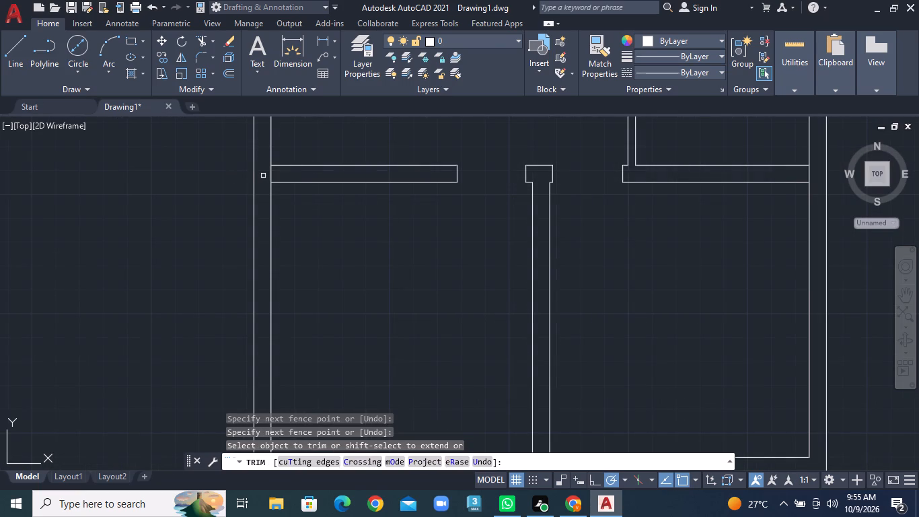
click(273, 176)
click(262, 176)
click(804, 175)
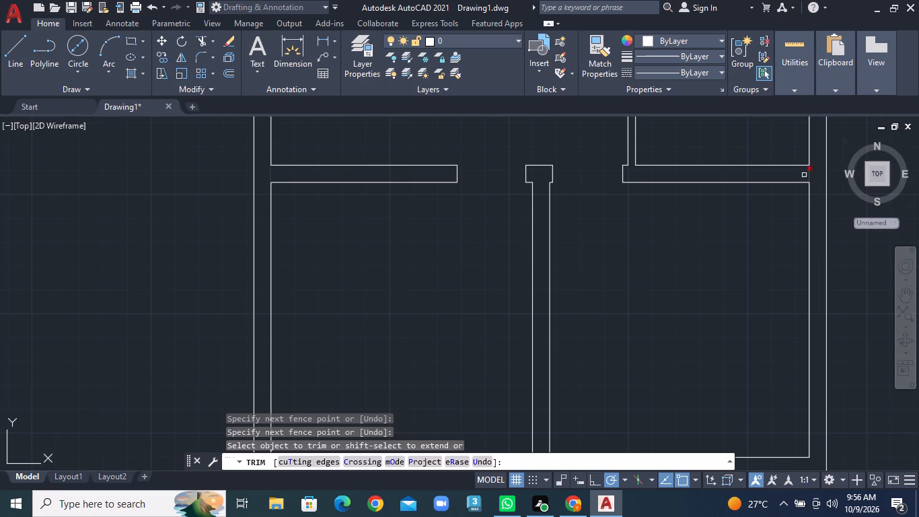
click(815, 175)
Draw a jamb line across the bottom outer wall, left of the line of the vertical 9" wall above.
middle_drag(640, 312, 597, 215)
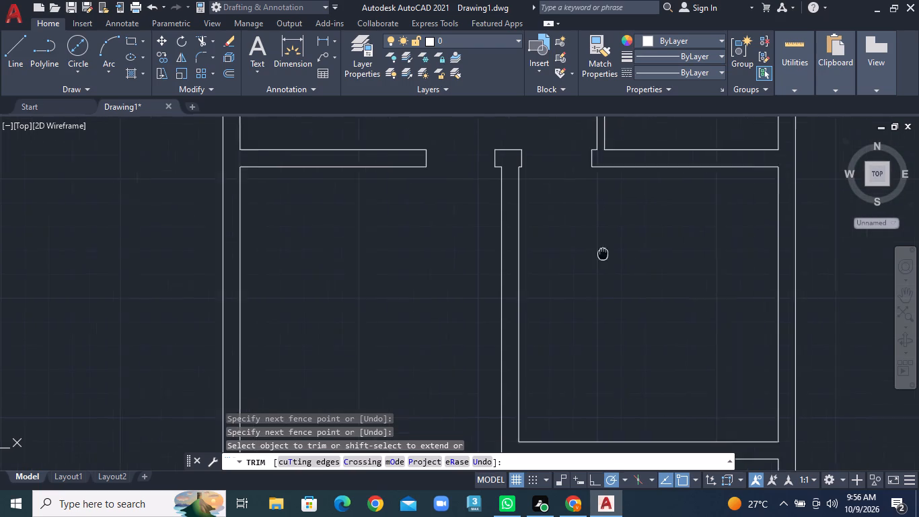
middle_drag(597, 215, 585, 133)
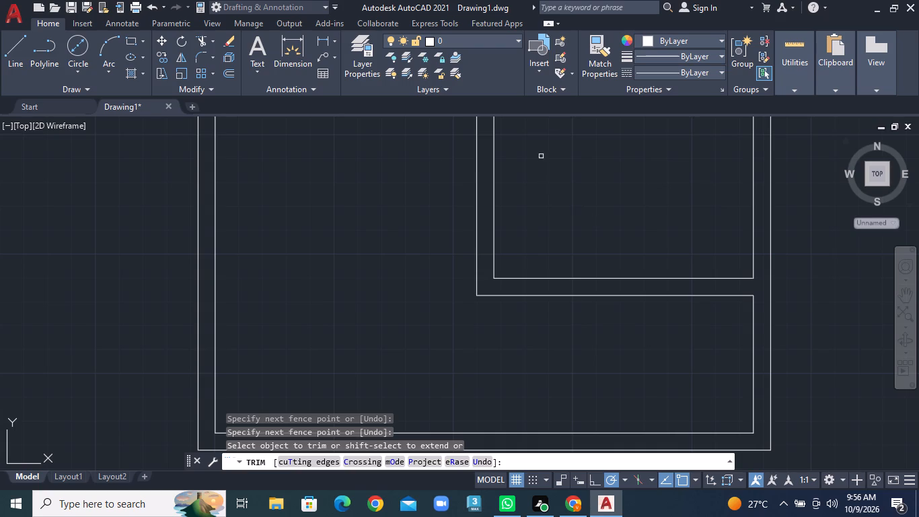
scroll(429, 246, up, 1)
scroll(429, 246, down, 4)
scroll(426, 238, up, 1)
scroll(426, 238, down, 1)
scroll(426, 238, up, 1)
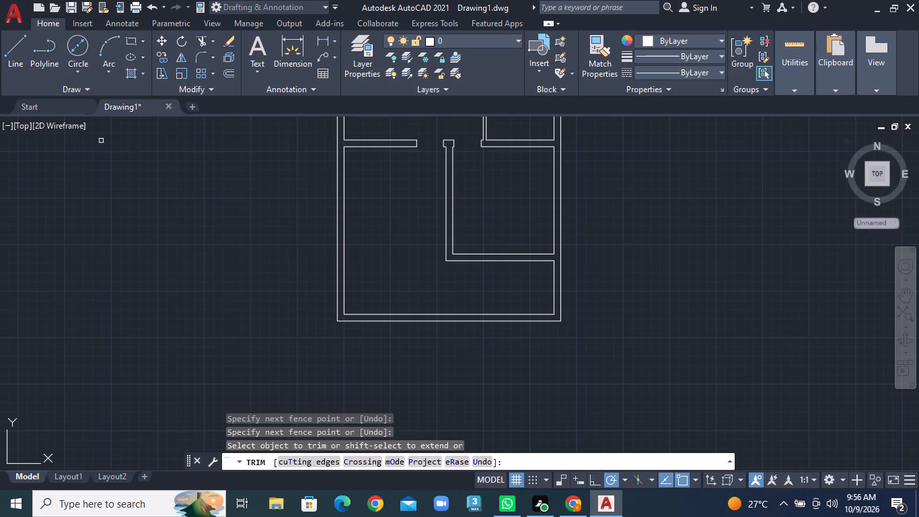
click(15, 62)
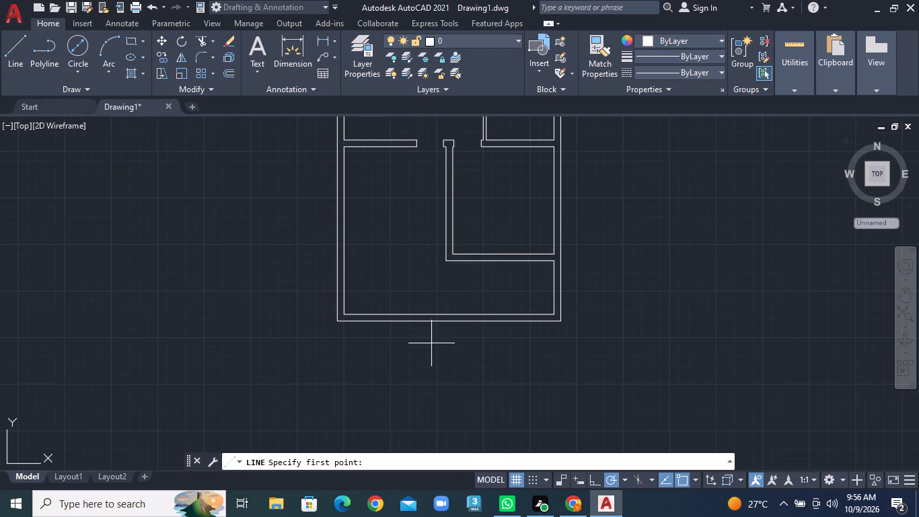
scroll(448, 355, up, 1)
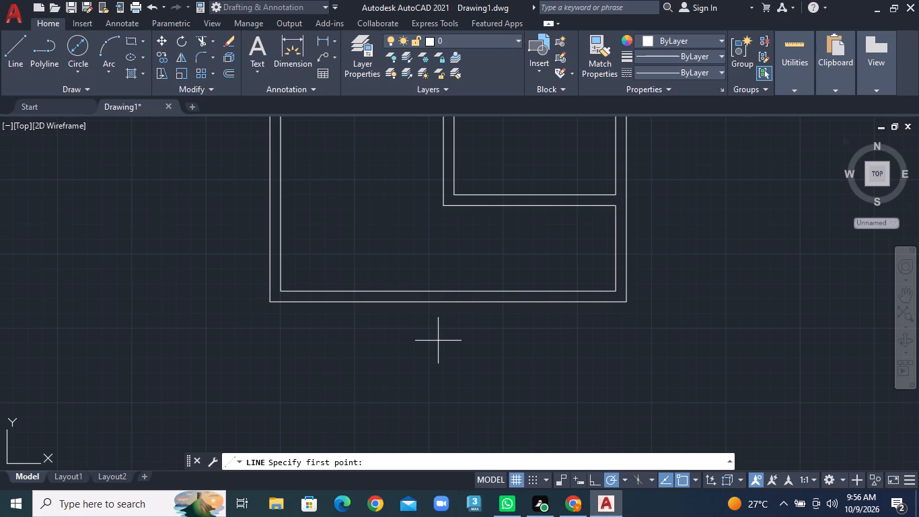
scroll(420, 316, up, 2)
scroll(427, 310, down, 1)
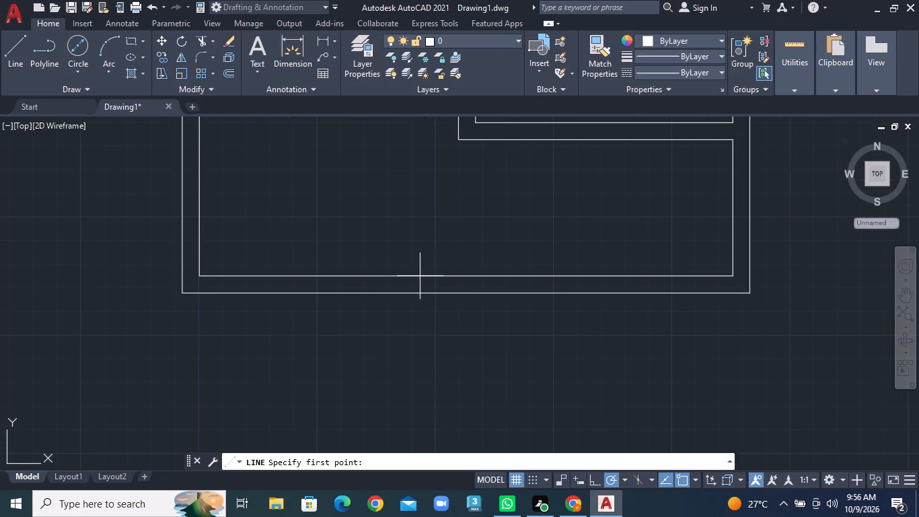
click(399, 275)
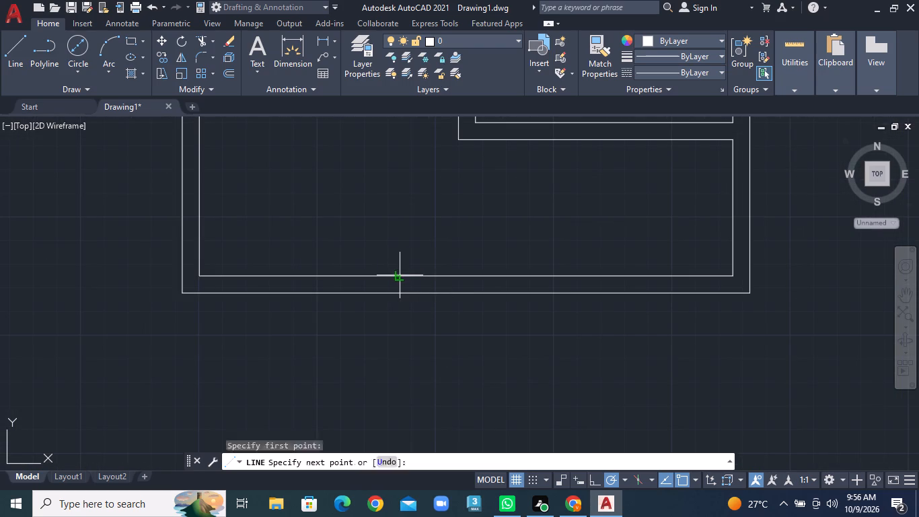
click(399, 296)
right_click(399, 296)
click(435, 307)
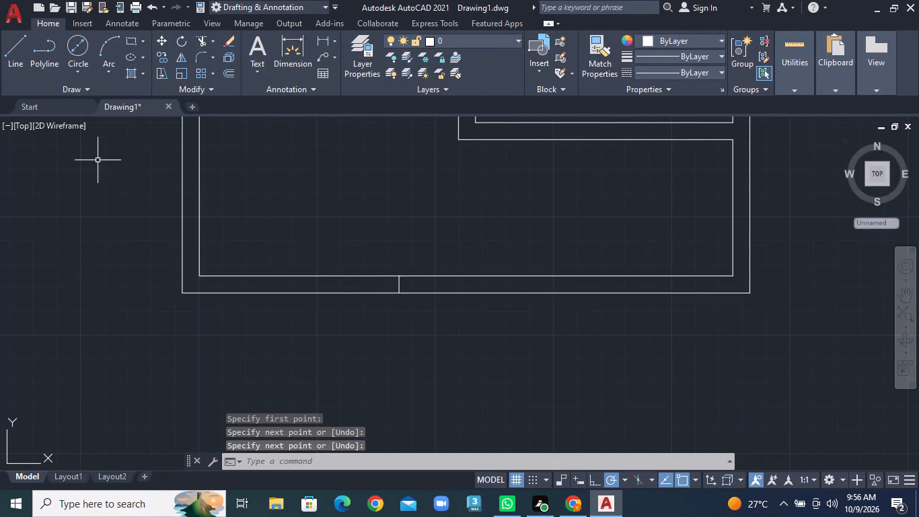
Draw a second jamb line across the bottom outer wall from the inner bottom-left corner to the outer line.
click(19, 57)
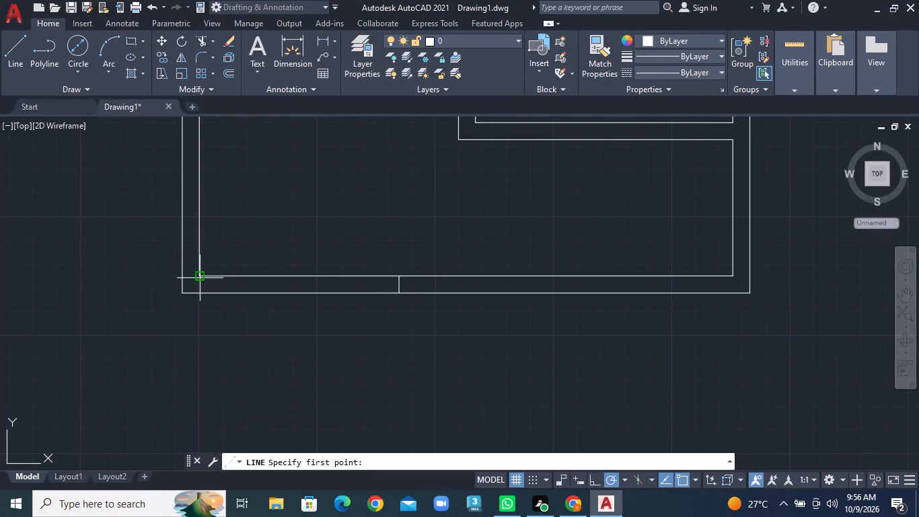
click(200, 276)
click(201, 291)
right_click(201, 291)
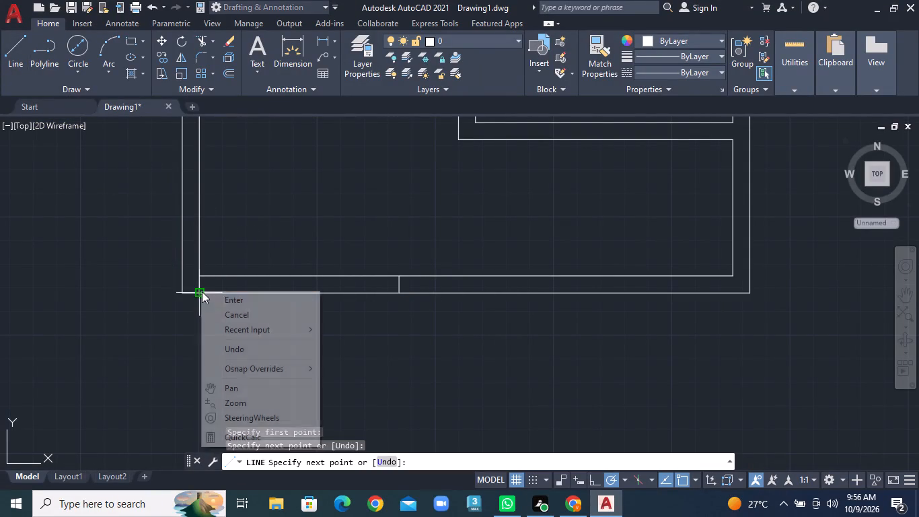
click(227, 300)
Trim both lines of the bottom outer wall between the two jamb lines to create a wide opening.
click(212, 40)
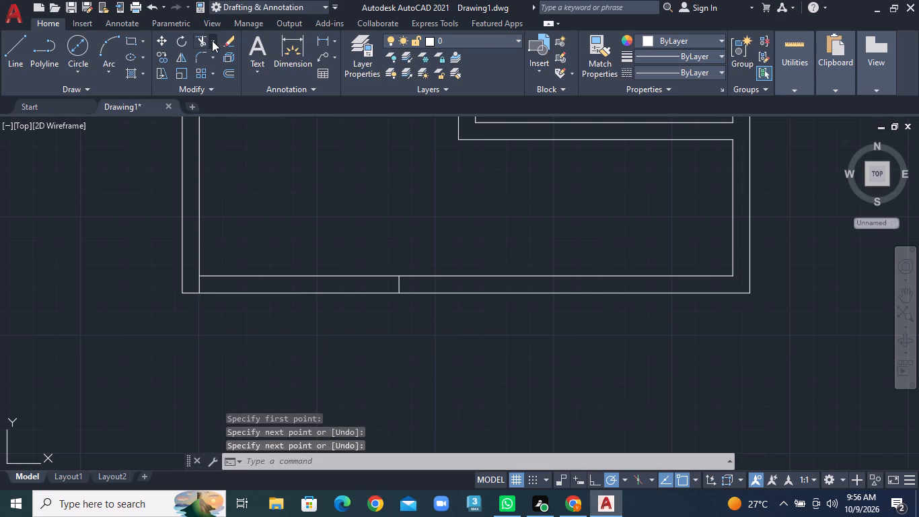
click(221, 67)
drag(295, 230, 304, 364)
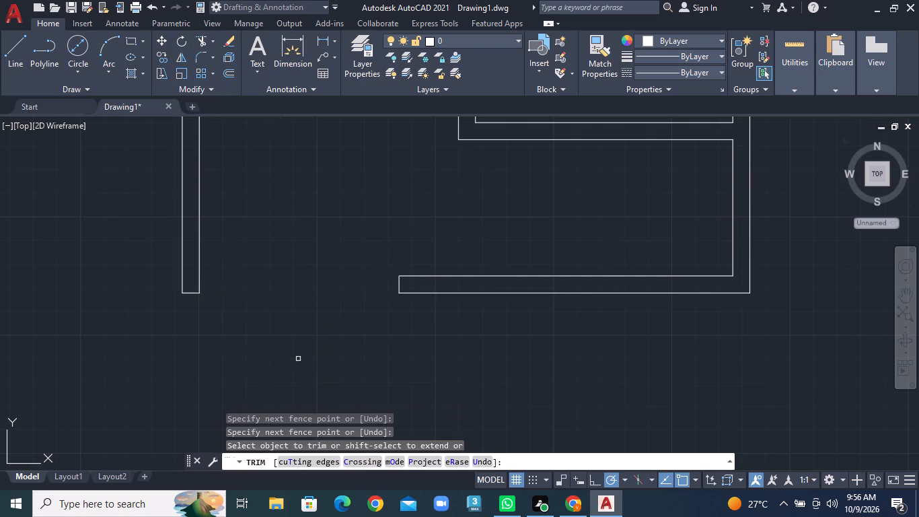
scroll(348, 264, down, 3)
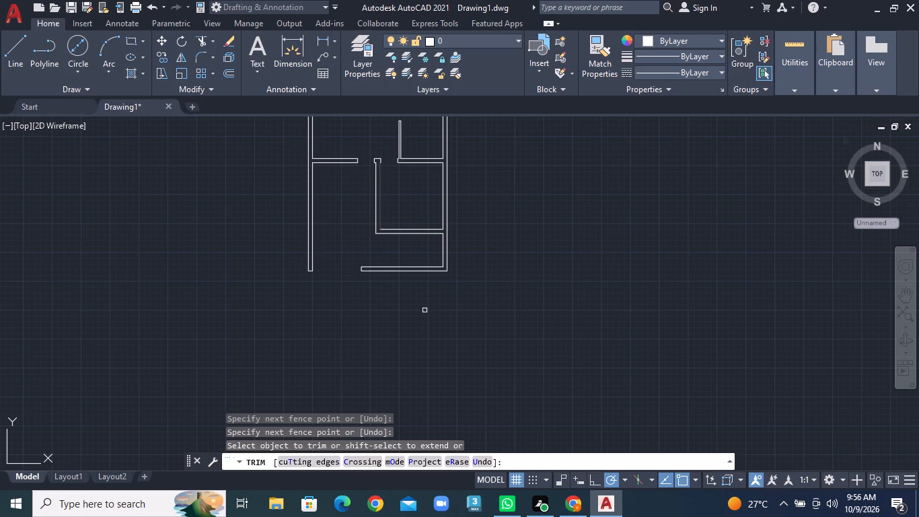
key(Escape)
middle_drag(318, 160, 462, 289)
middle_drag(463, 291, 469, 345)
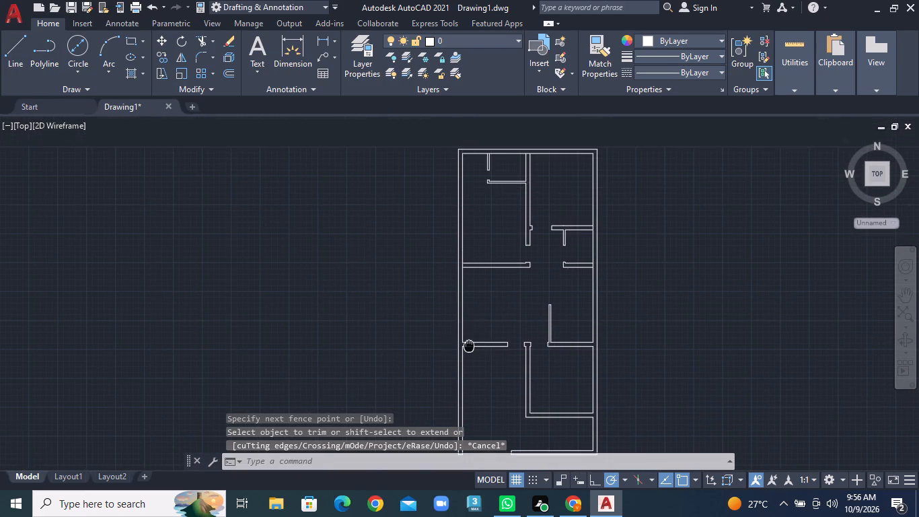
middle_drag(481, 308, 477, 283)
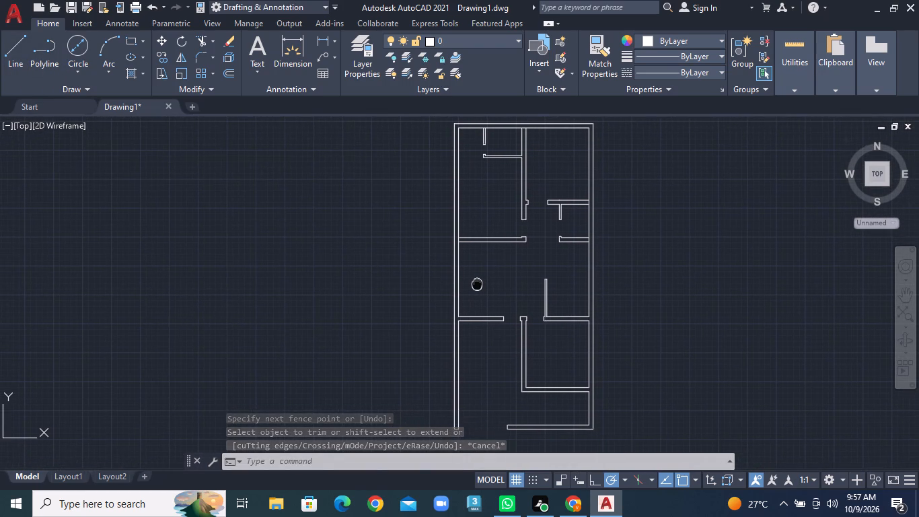
Draw a rectangle 2' long and 9" wide in the empty area left of the floor plan as a window outline.
middle_drag(477, 283, 556, 289)
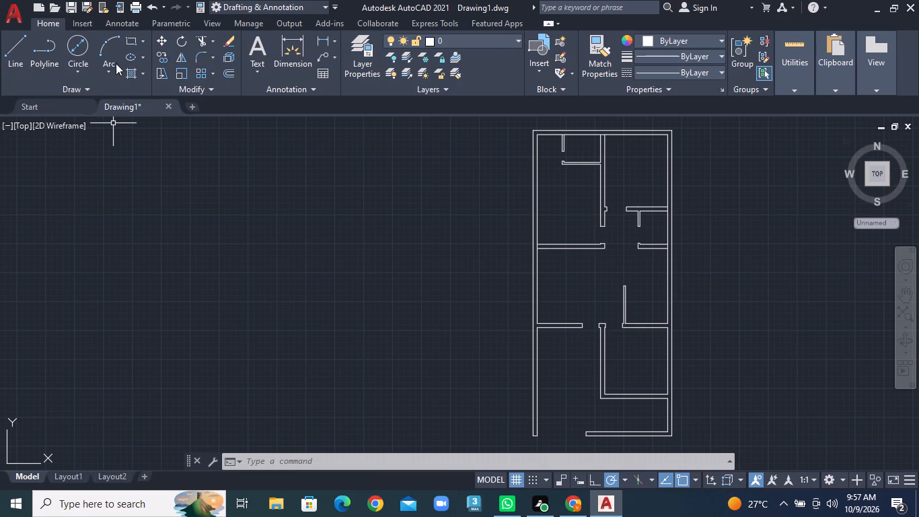
click(143, 40)
click(151, 64)
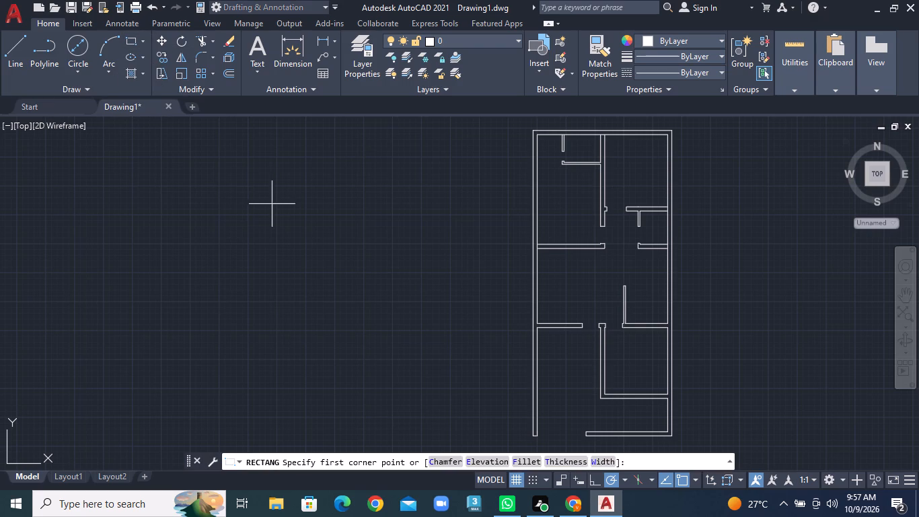
click(331, 201)
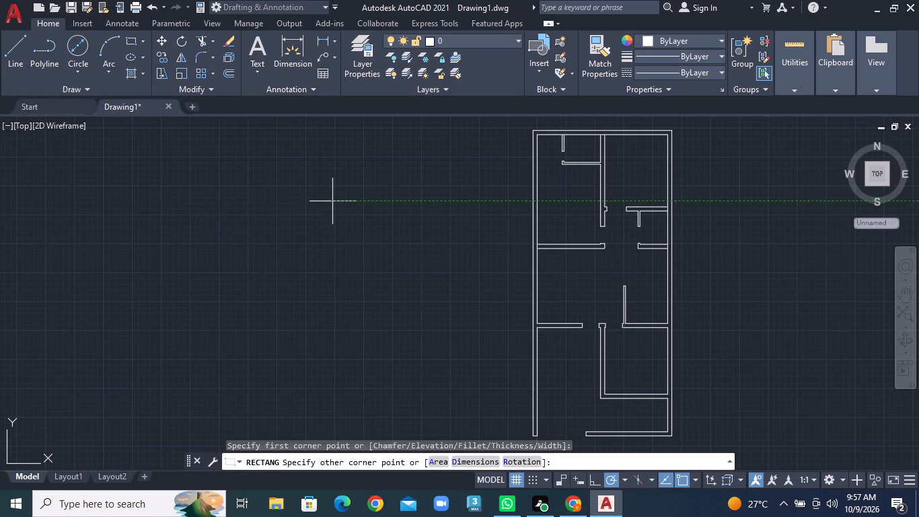
right_click(377, 226)
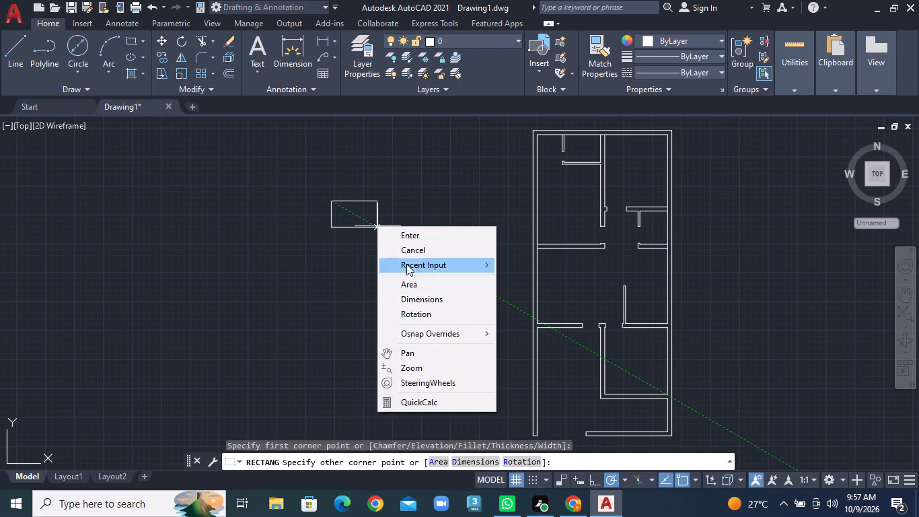
click(420, 300)
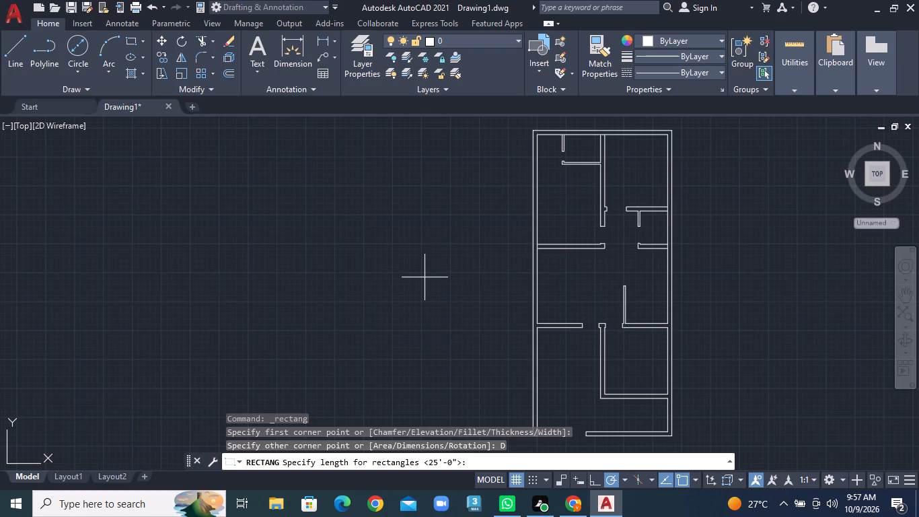
text(2')
key(Return)
text(9")
key(Return)
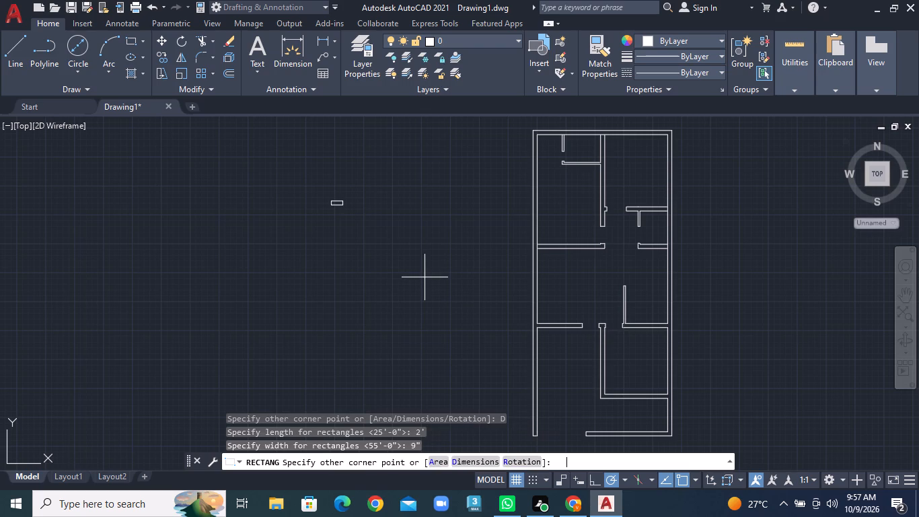
click(437, 212)
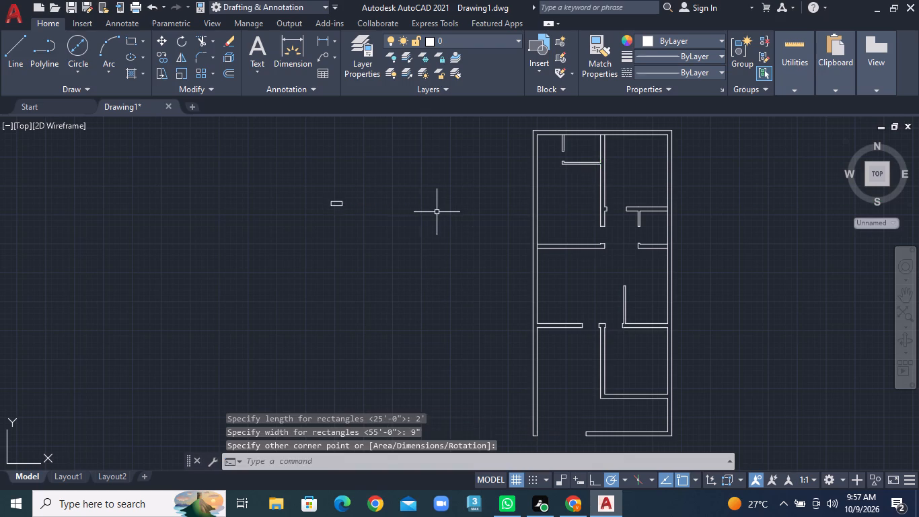
Draw a horizontal centre line inside the 2' by 9" rectangle between the midpoints of its short sides.
scroll(346, 202, up, 6)
click(11, 62)
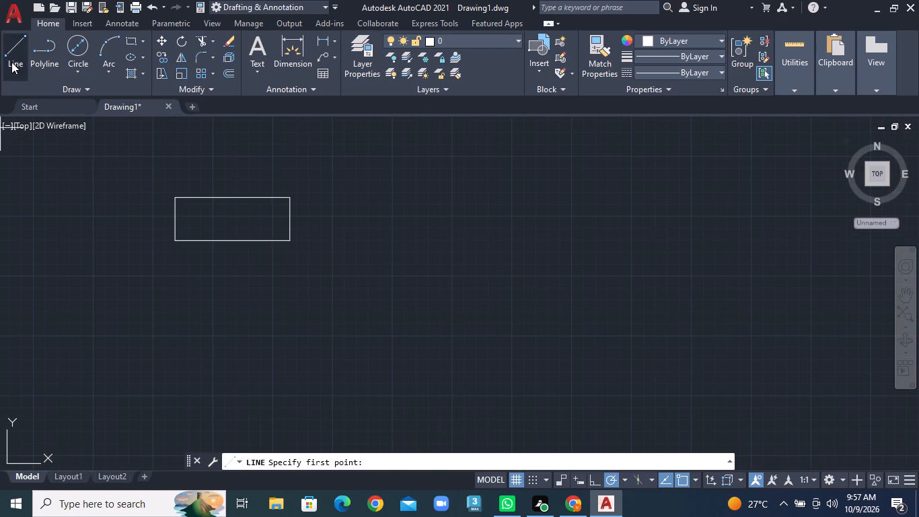
click(174, 219)
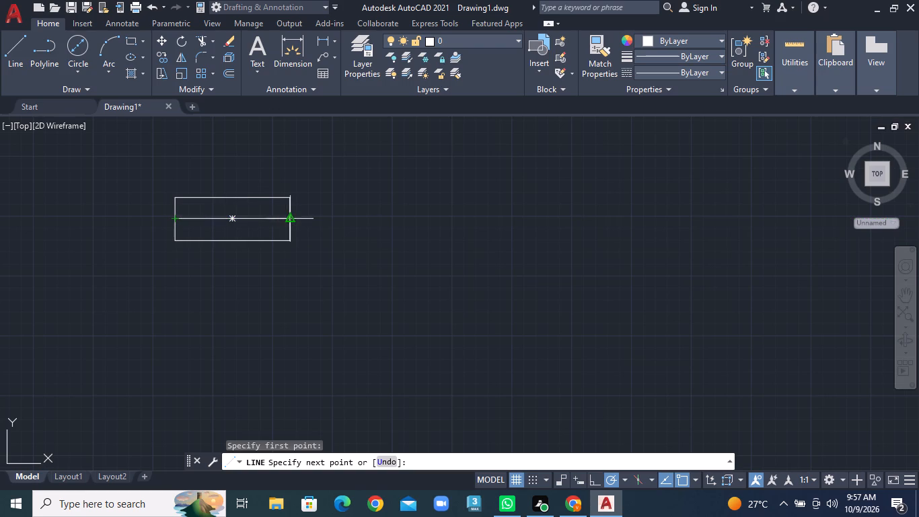
click(286, 218)
right_click(285, 220)
click(319, 236)
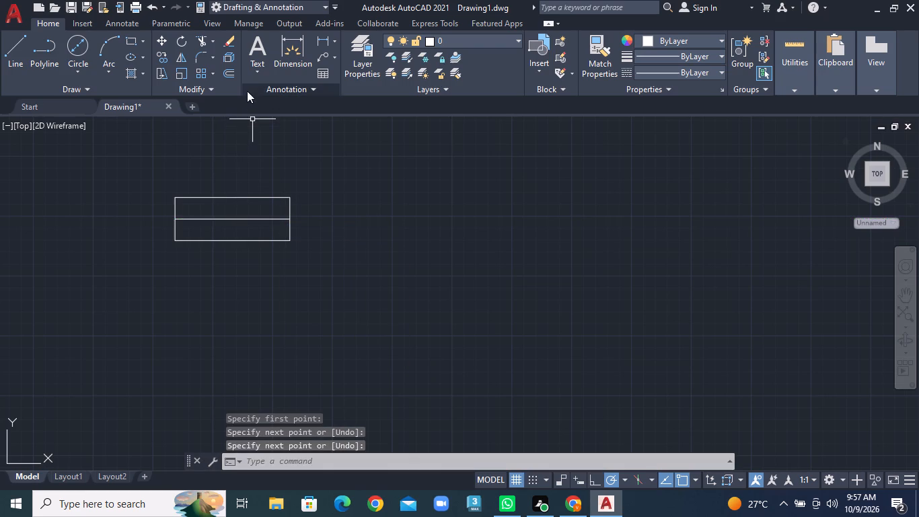
Offset the rectangle's centre line 2" upward and 2" downward to complete the window symbol.
click(231, 73)
text(2")
key(Return)
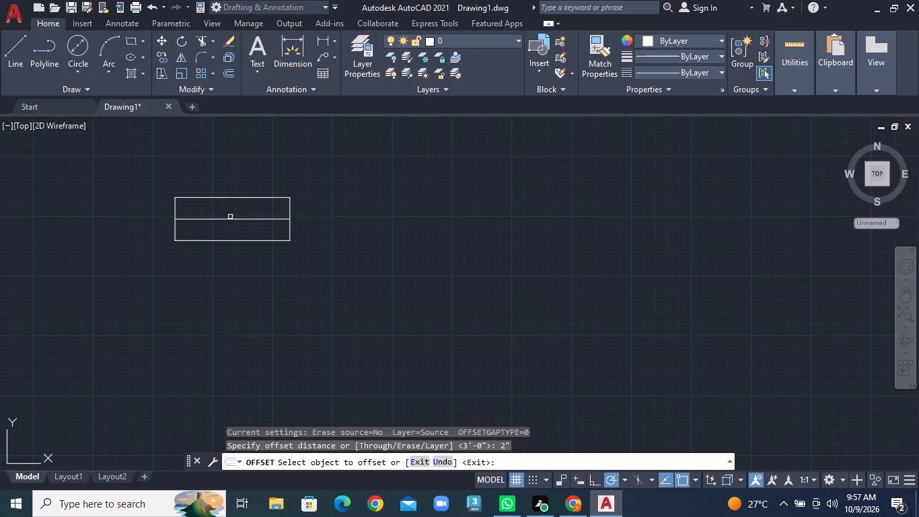
click(230, 217)
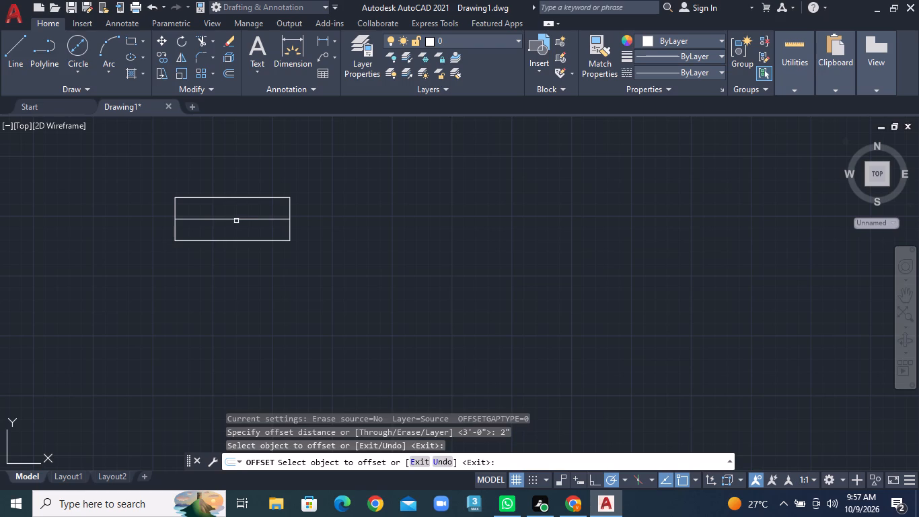
click(236, 220)
click(240, 207)
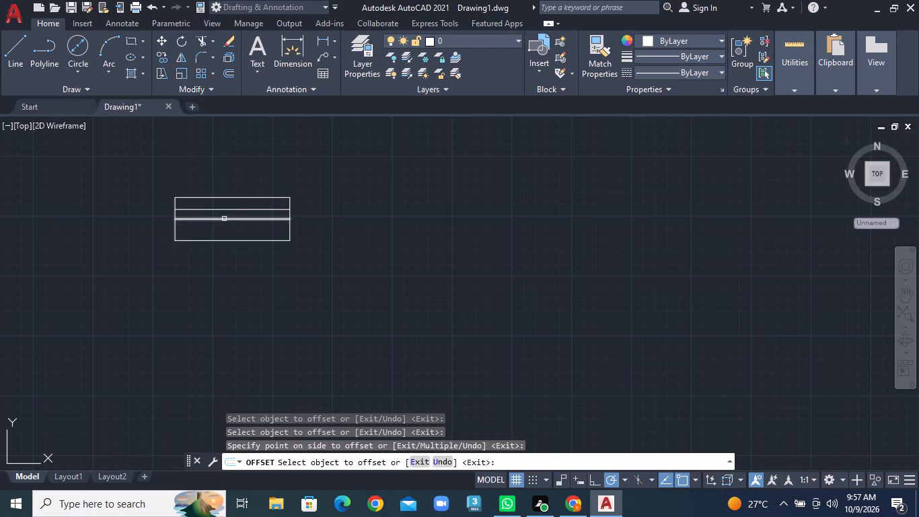
click(224, 219)
click(222, 239)
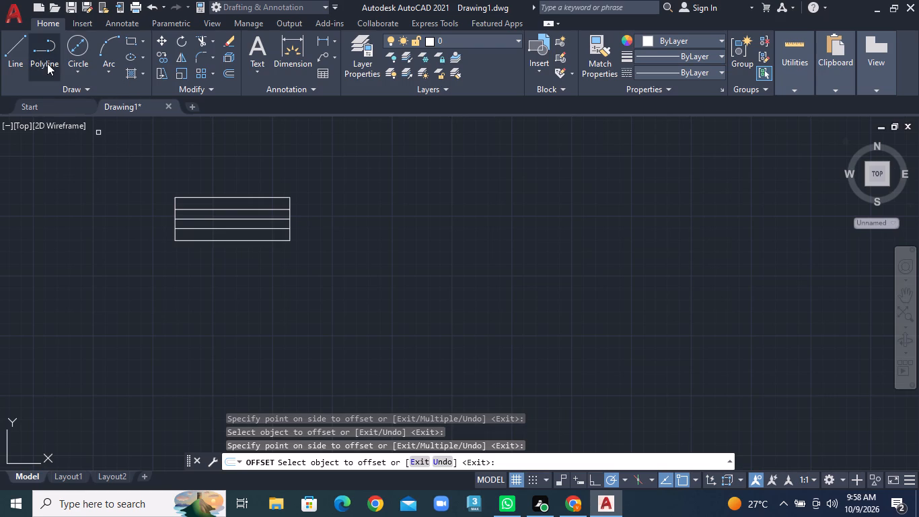
key(Escape)
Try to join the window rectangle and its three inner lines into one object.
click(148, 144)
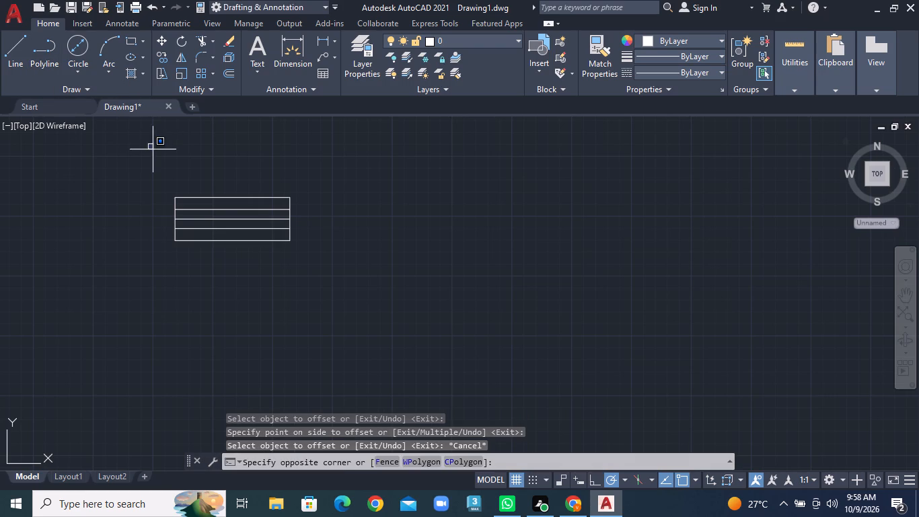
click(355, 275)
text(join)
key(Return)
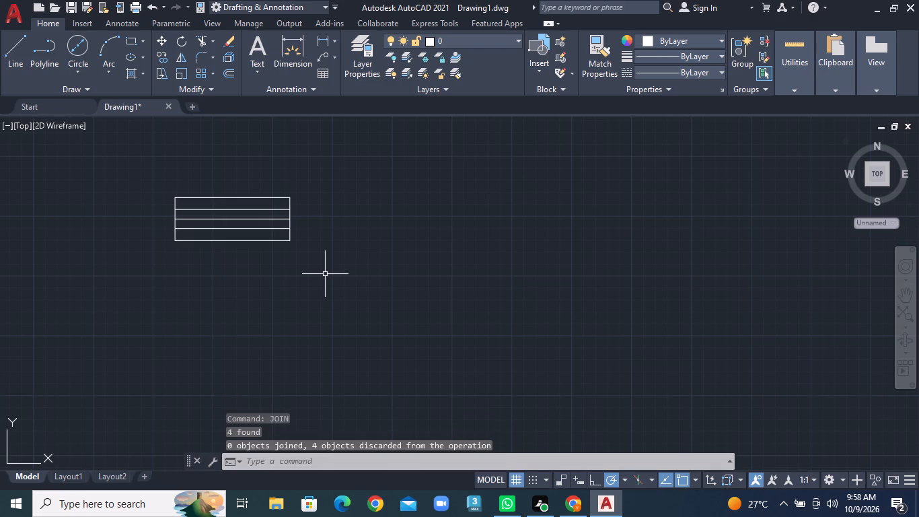
Copy the whole window symbol by its top-left corner onto the upper line of the lower horizontal 9" wall, near mid-length.
click(163, 58)
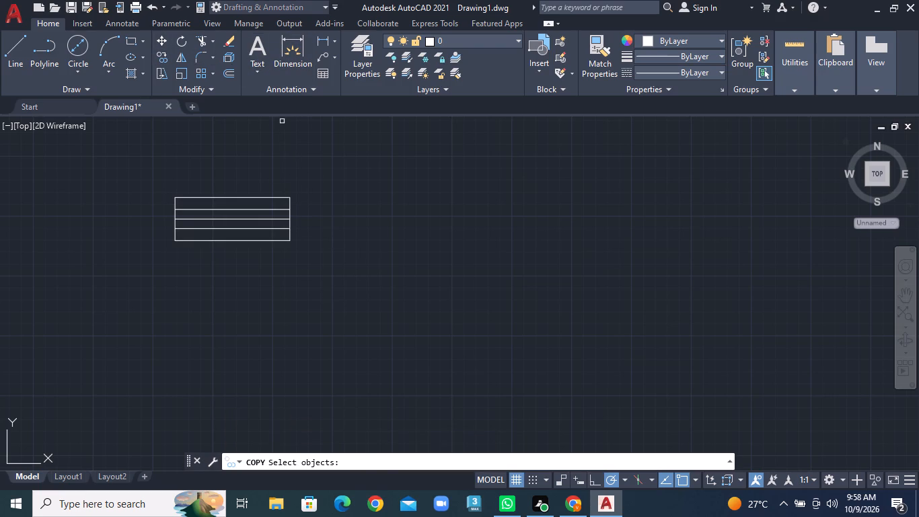
click(157, 164)
click(336, 293)
key(Return)
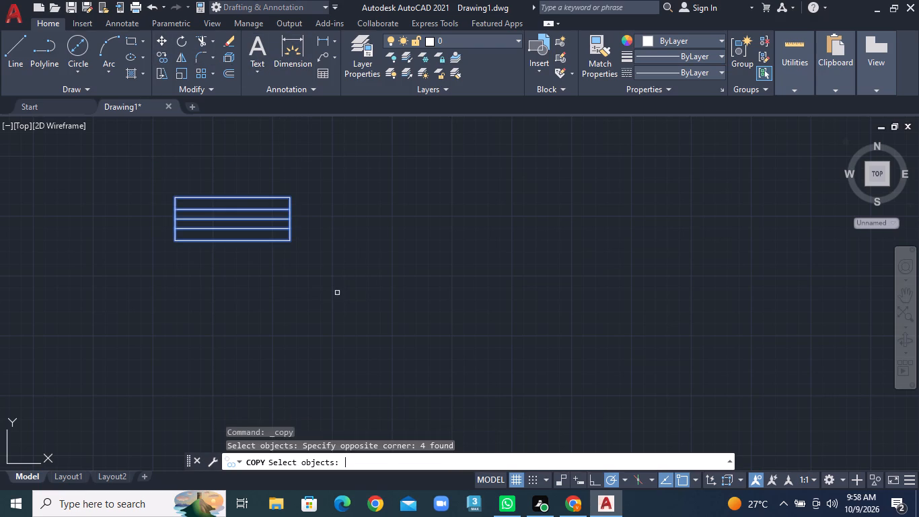
click(175, 199)
scroll(685, 274, up, 1)
scroll(685, 274, down, 4)
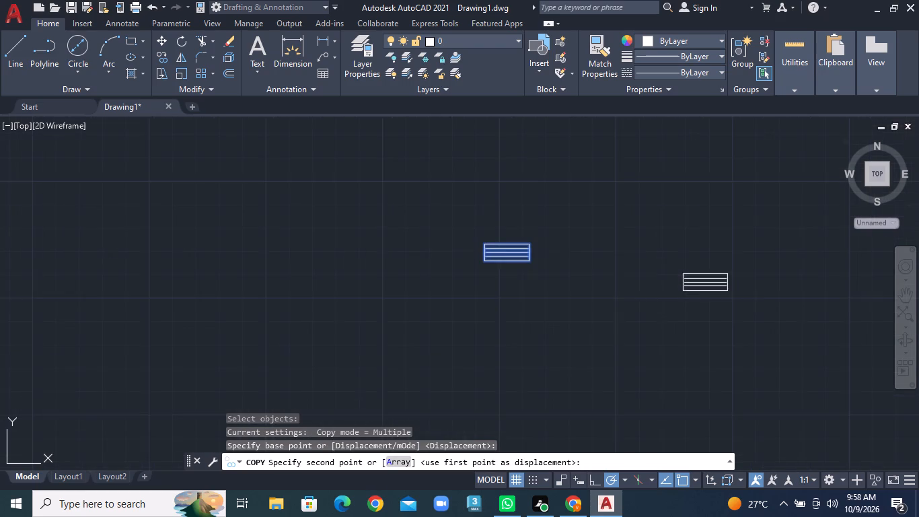
scroll(719, 293, down, 2)
scroll(884, 351, down, 3)
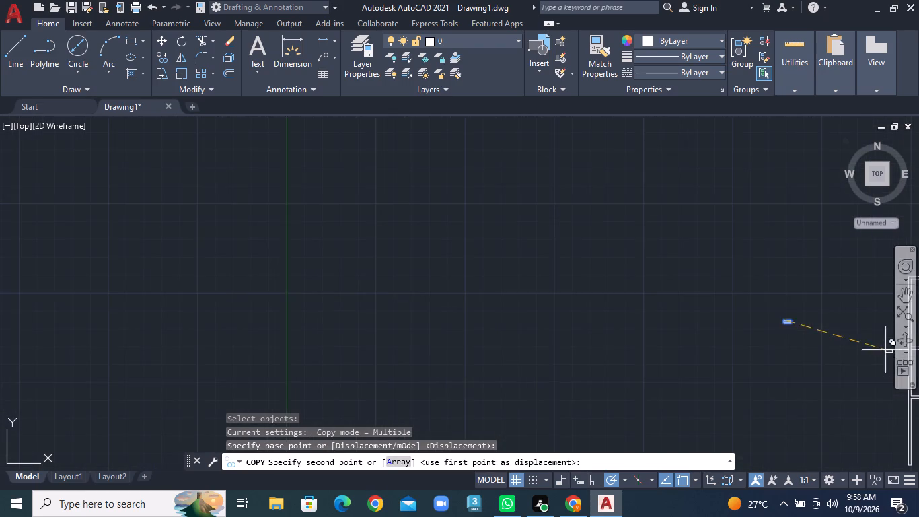
scroll(788, 326, down, 2)
middle_drag(789, 341, 355, 210)
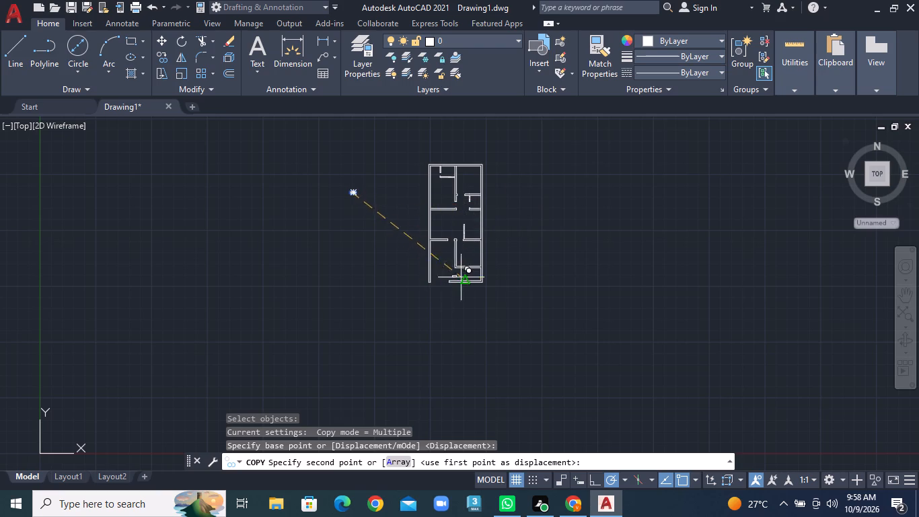
scroll(504, 289, up, 4)
scroll(398, 234, up, 3)
middle_drag(357, 203, 511, 353)
middle_drag(535, 357, 550, 358)
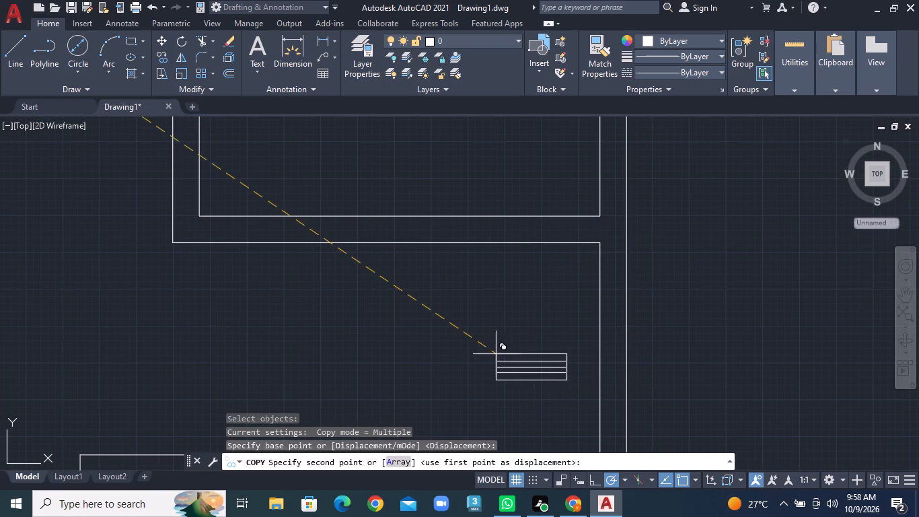
scroll(293, 184, down, 3)
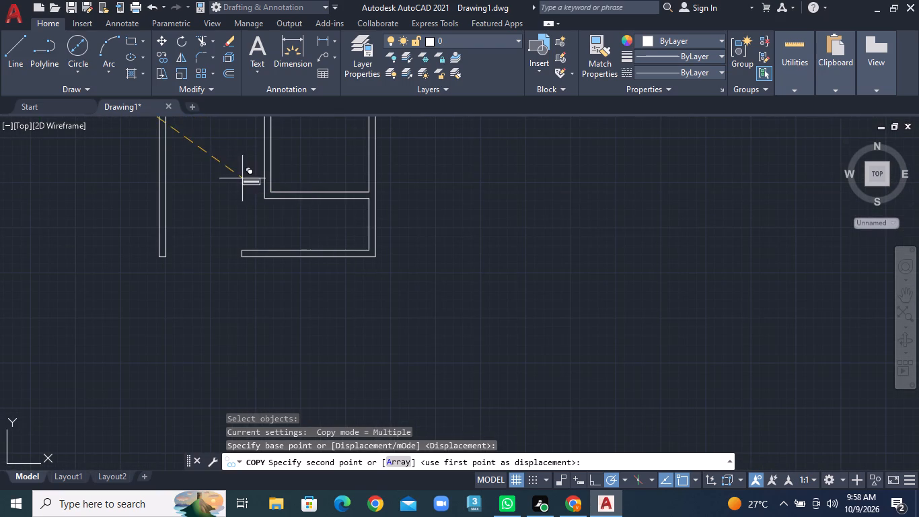
scroll(317, 203, up, 3)
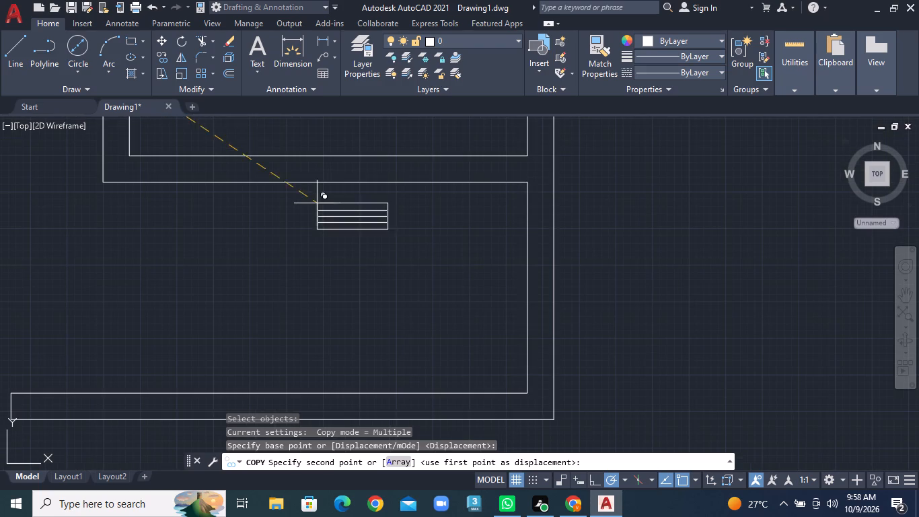
click(303, 156)
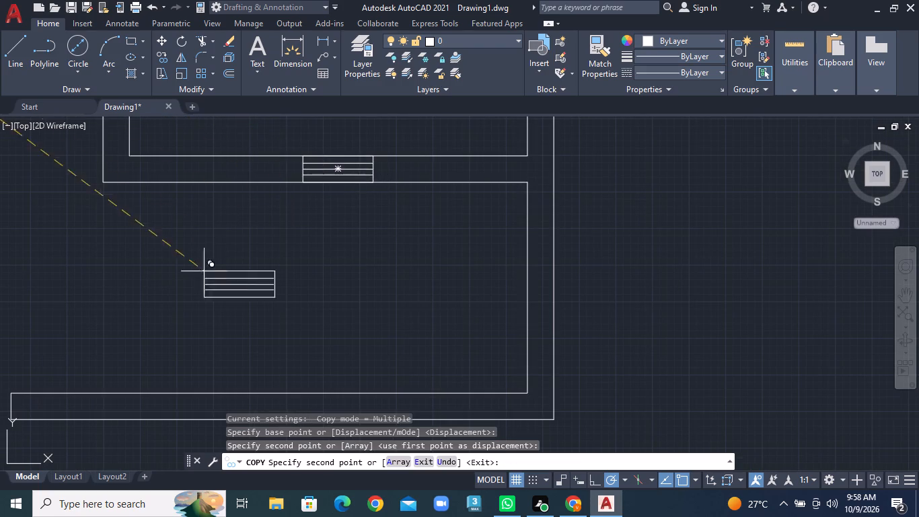
Place another window copy in the left segment of the horizontal 9" wall above, between the left outer wall and the door opening.
scroll(207, 271, down, 4)
middle_drag(285, 274, 656, 407)
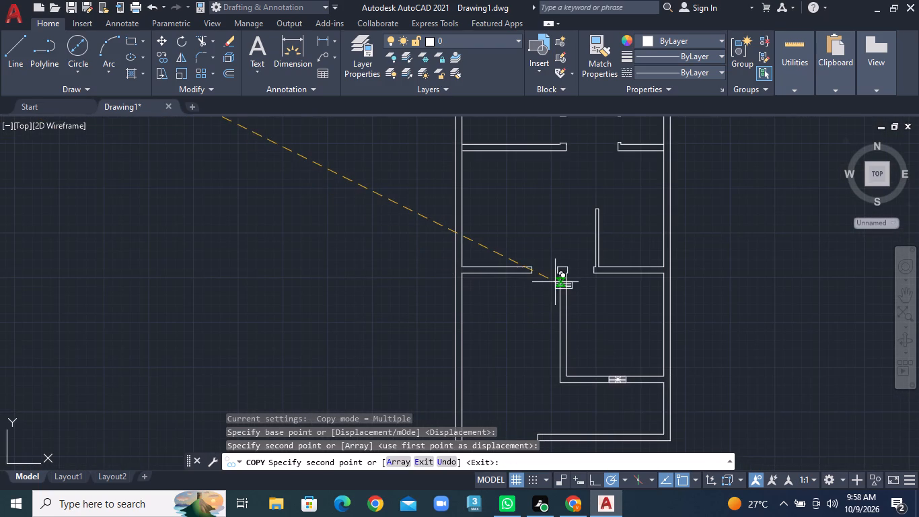
scroll(540, 271, up, 2)
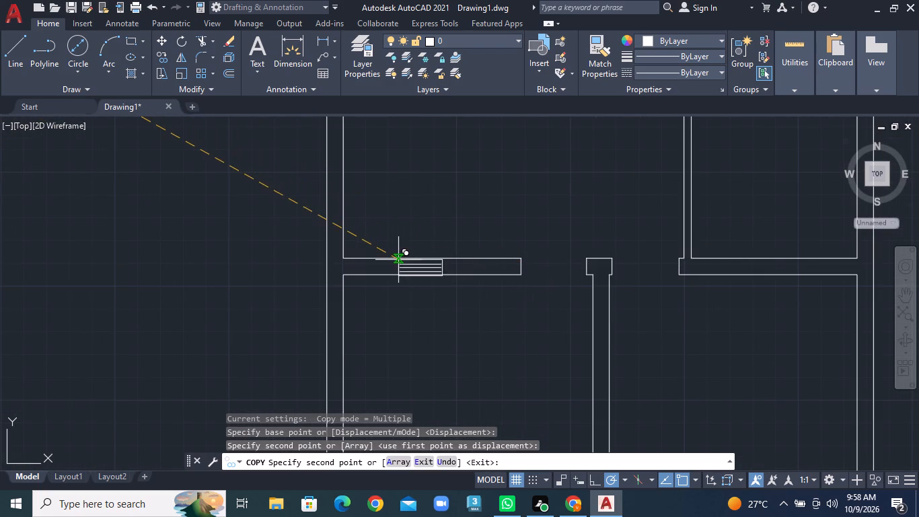
click(408, 259)
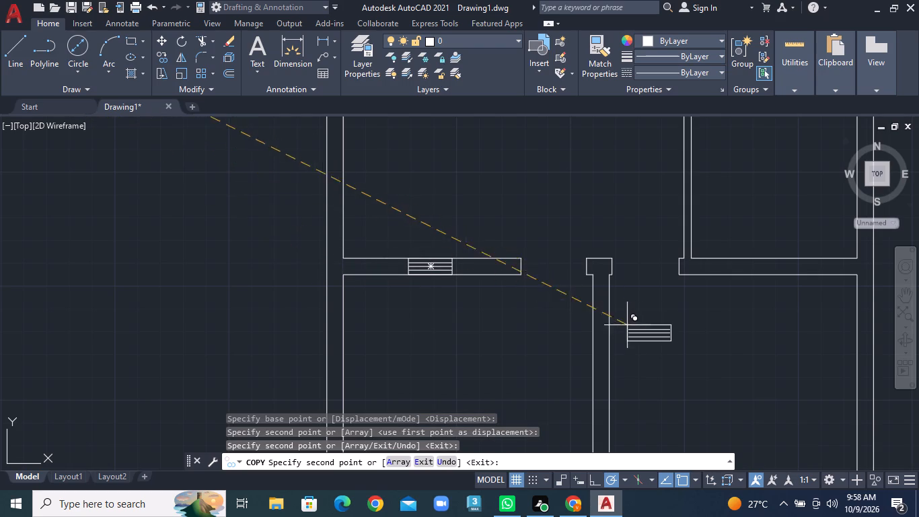
Place a third window copy in the bottom outer wall near its right corner and finish copying.
scroll(630, 331, down, 3)
scroll(682, 371, down, 1)
scroll(682, 371, up, 1)
middle_click(723, 407)
middle_drag(720, 407, 553, 207)
scroll(490, 205, up, 5)
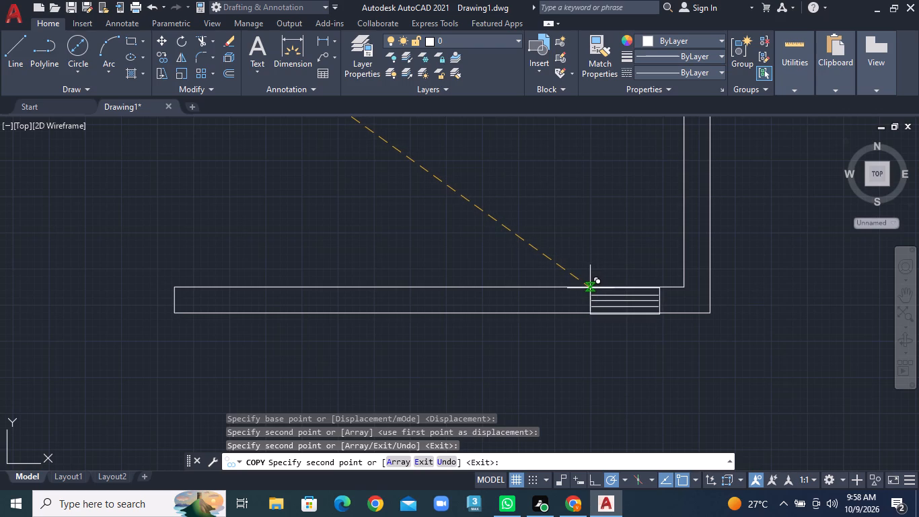
click(590, 288)
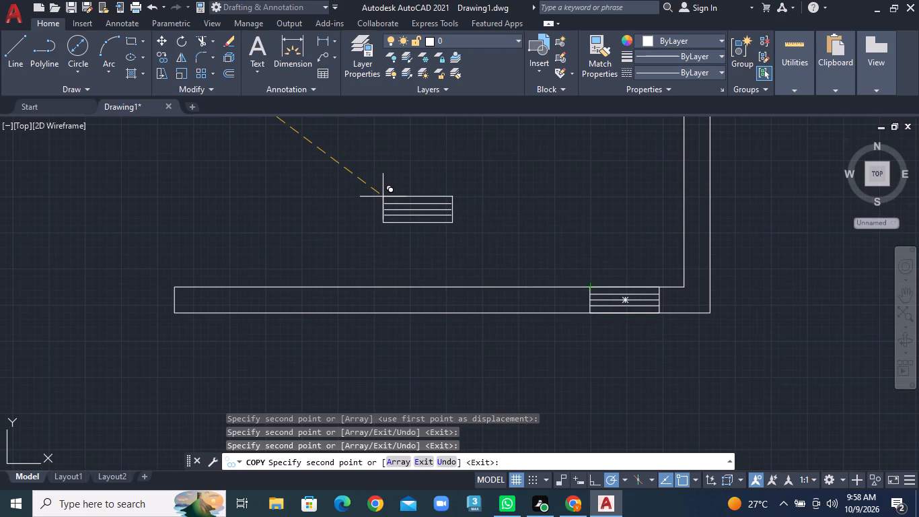
scroll(327, 211, down, 3)
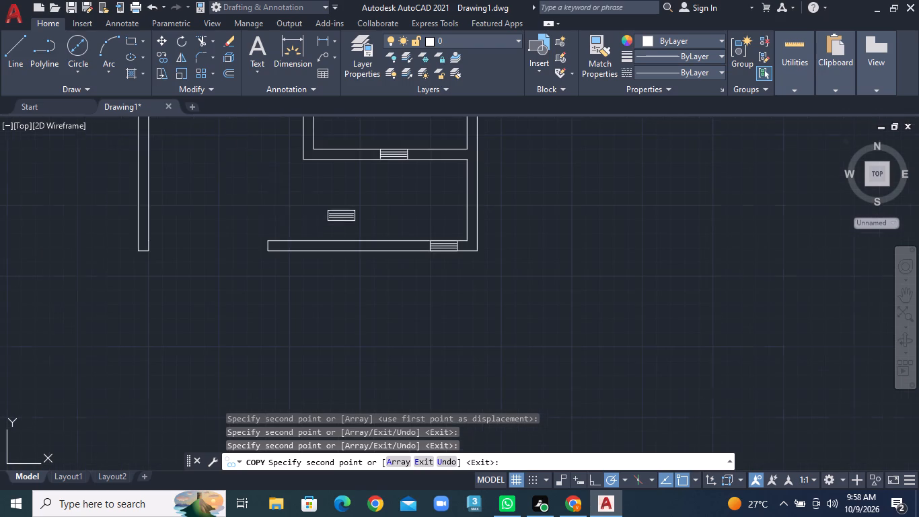
scroll(256, 209, down, 1)
scroll(256, 209, up, 1)
middle_drag(267, 207, 684, 354)
scroll(324, 191, down, 1)
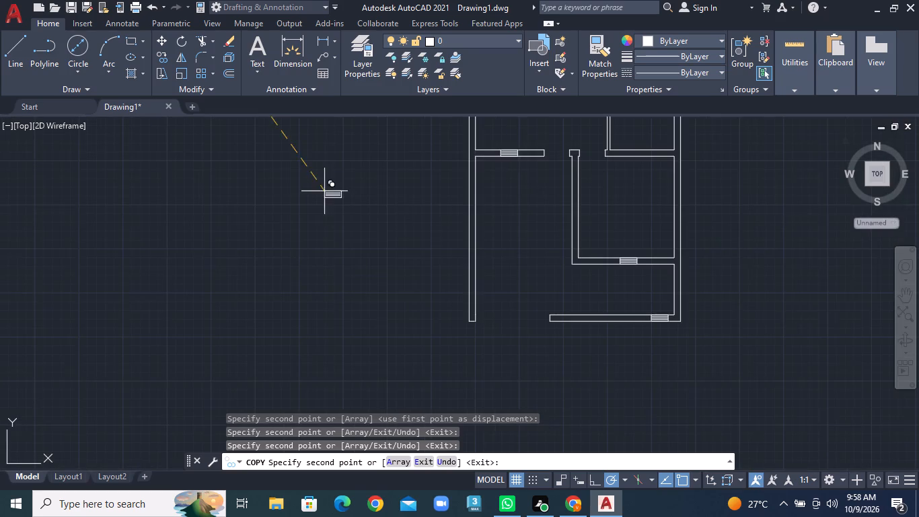
middle_drag(355, 258, 459, 374)
scroll(328, 238, up, 1)
key(Escape)
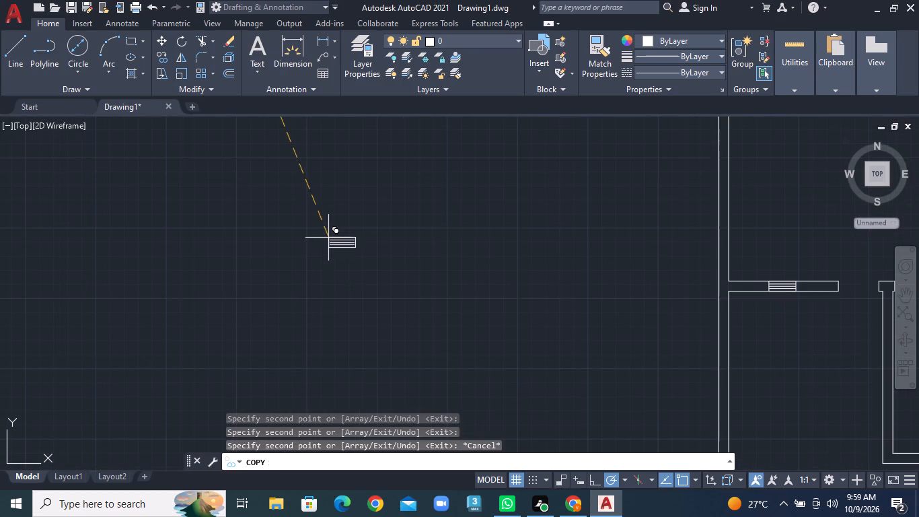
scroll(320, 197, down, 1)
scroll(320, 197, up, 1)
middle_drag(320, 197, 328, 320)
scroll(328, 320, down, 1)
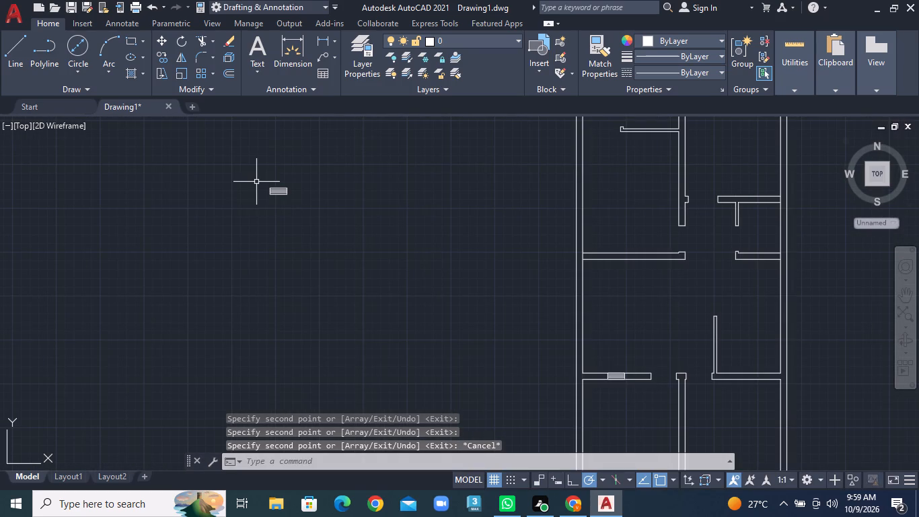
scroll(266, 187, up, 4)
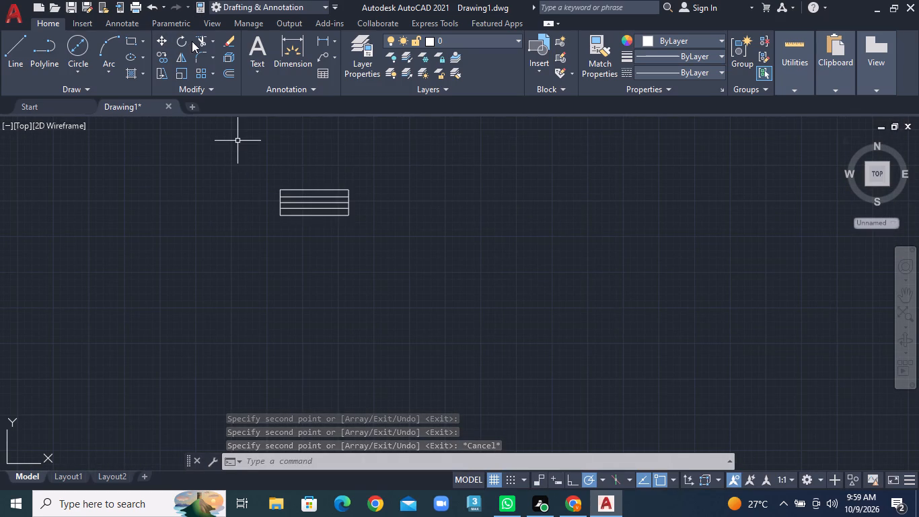
Rotate the spare window symbol beside the plan about its lower-right corner so that it stands vertically.
click(184, 40)
click(257, 168)
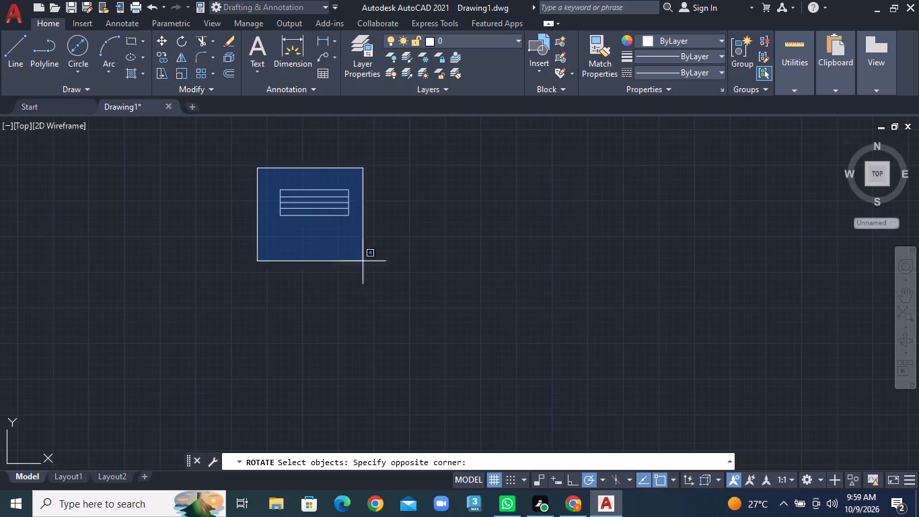
click(420, 273)
key(Return)
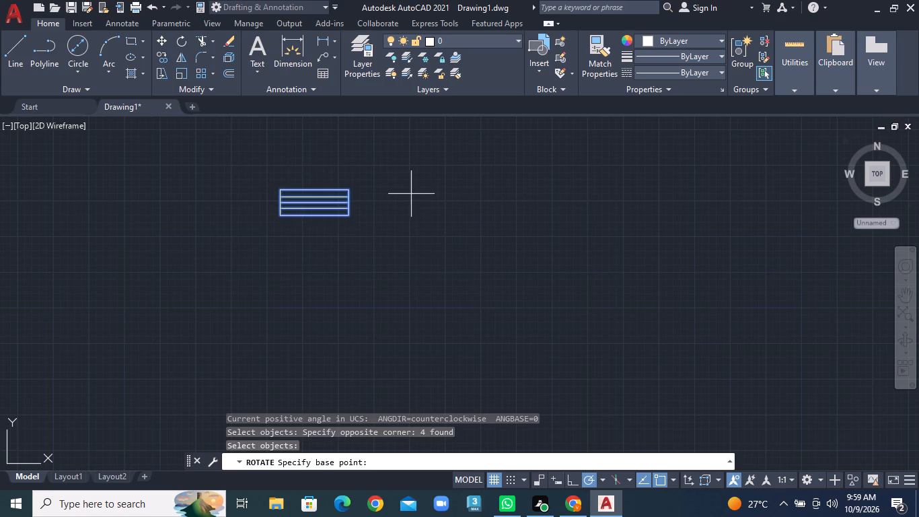
click(346, 216)
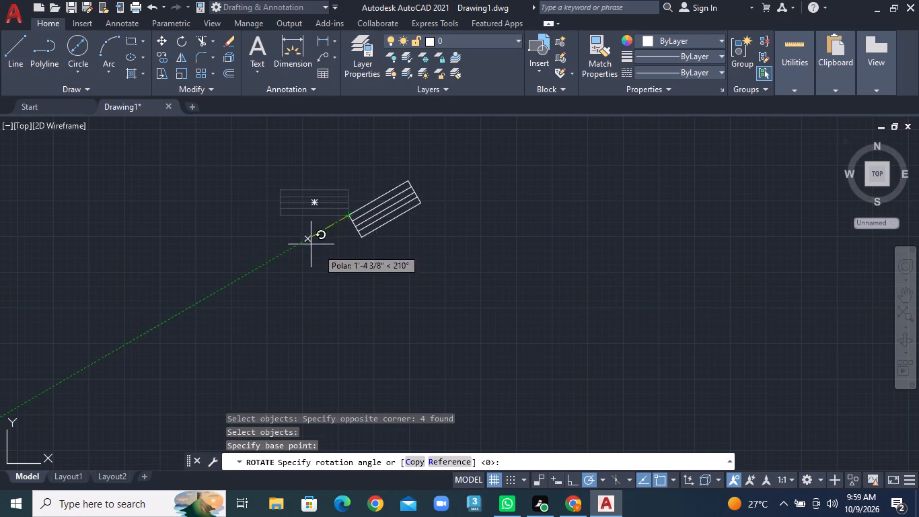
click(351, 258)
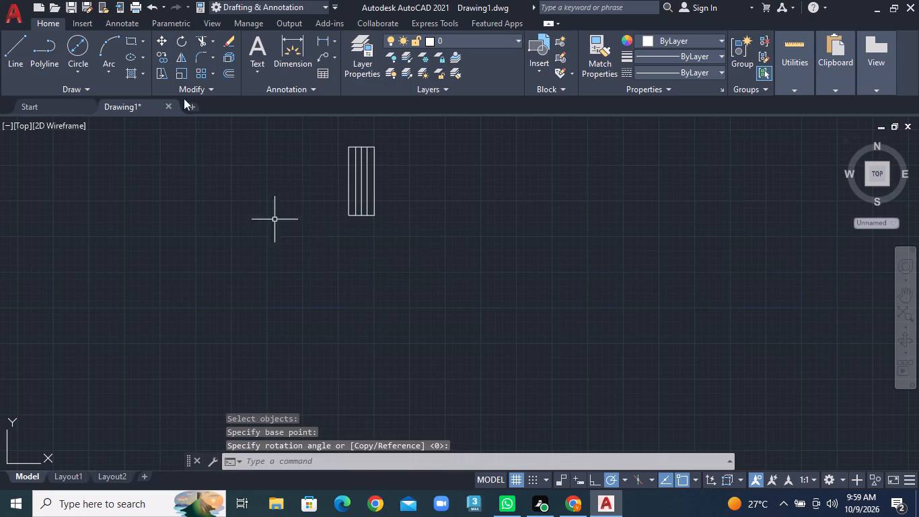
Copy the vertical window by its top-left corner into the left and right outer walls of the two upper rooms.
click(156, 57)
click(307, 115)
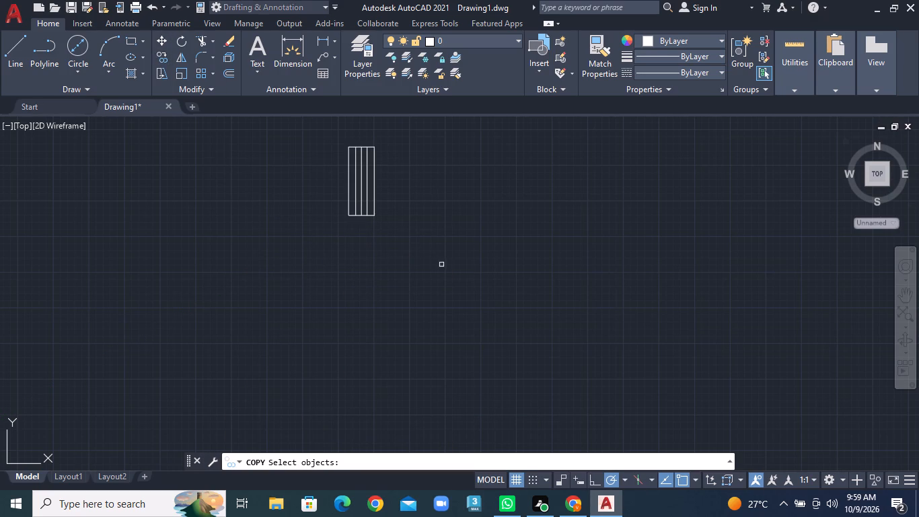
click(326, 130)
click(422, 262)
key(Return)
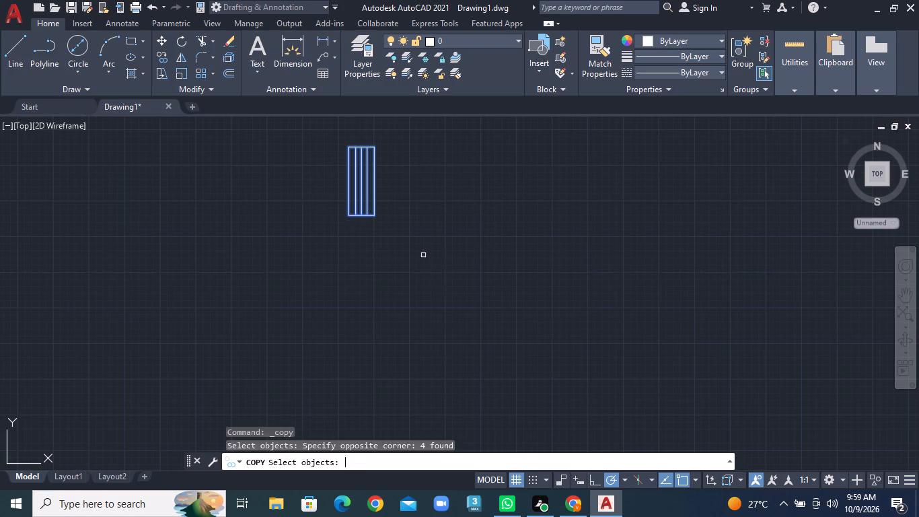
click(348, 148)
scroll(612, 284, down, 2)
middle_drag(759, 279, 412, 252)
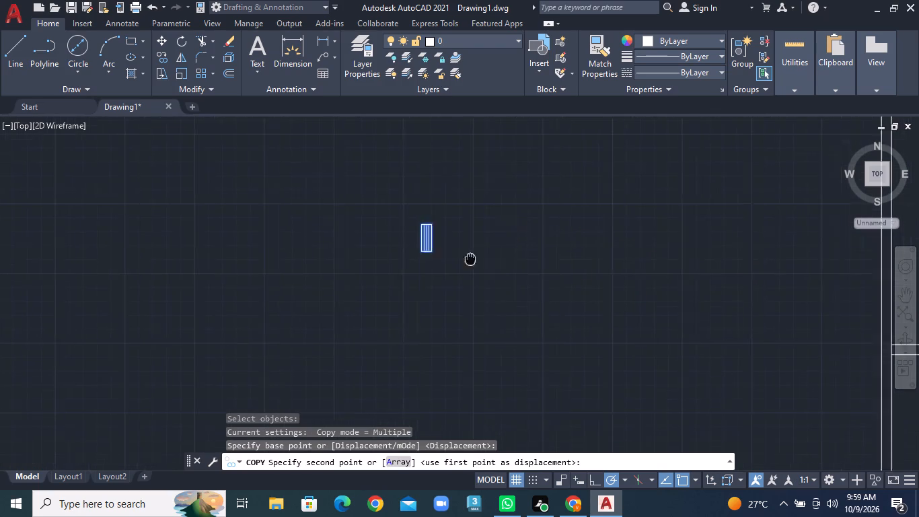
middle_drag(412, 252, 169, 219)
middle_drag(333, 209, 427, 382)
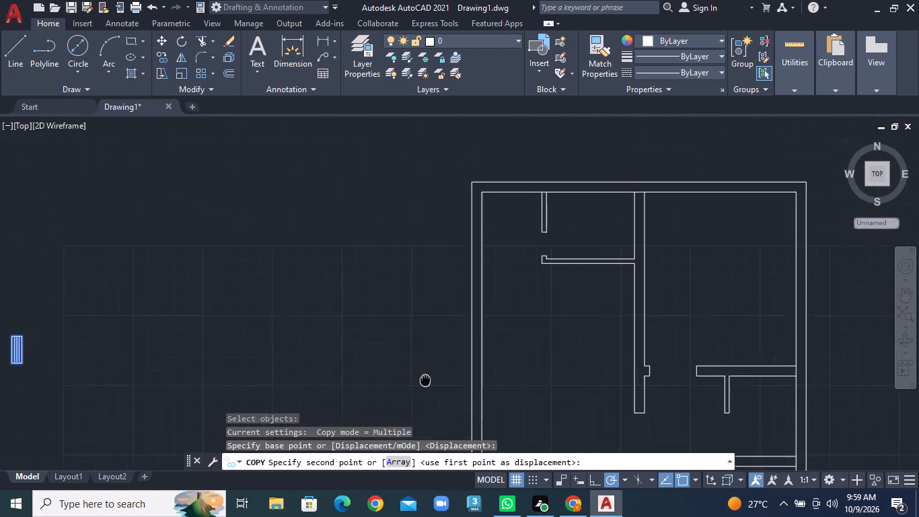
middle_drag(427, 382, 395, 301)
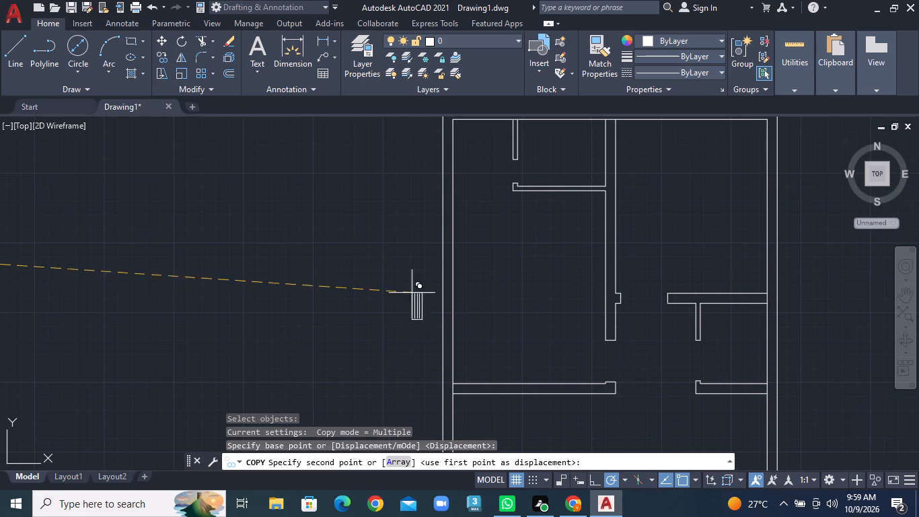
click(441, 265)
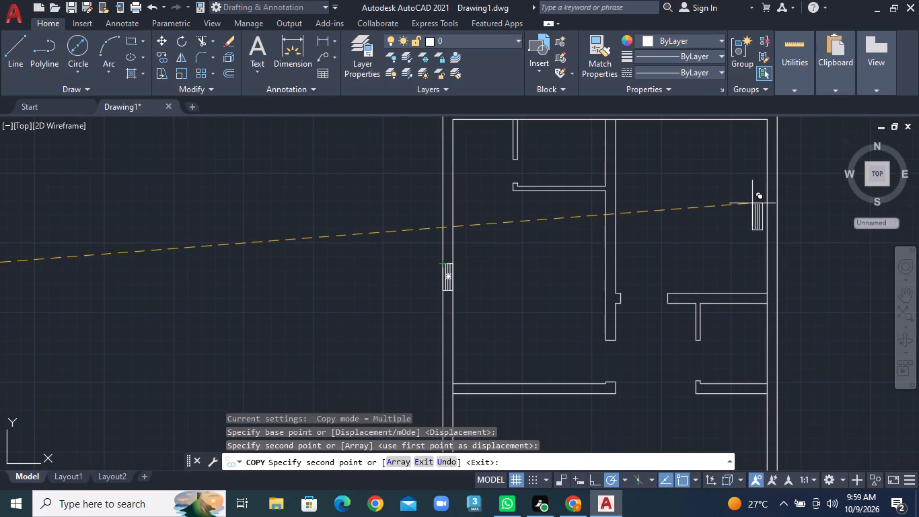
click(768, 195)
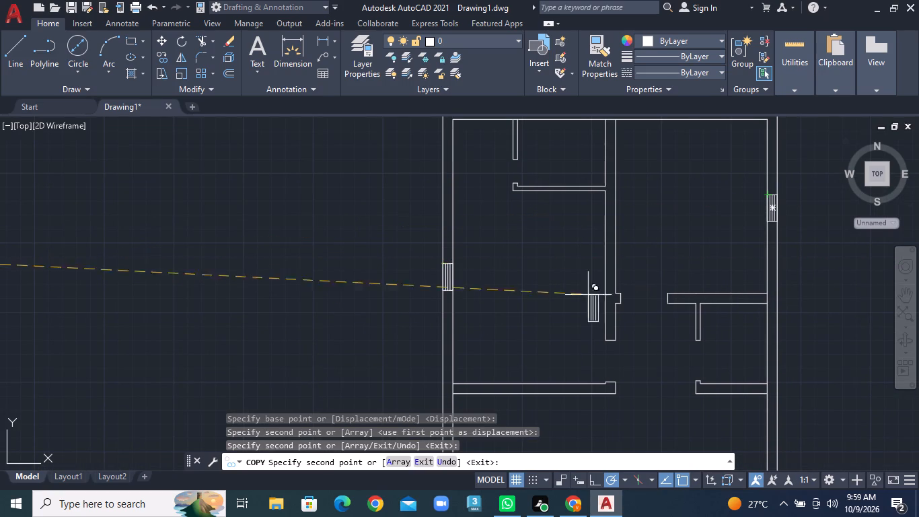
Place two more vertical window copies opposite each other in the left and right outer walls of the middle area.
middle_drag(564, 351, 546, 188)
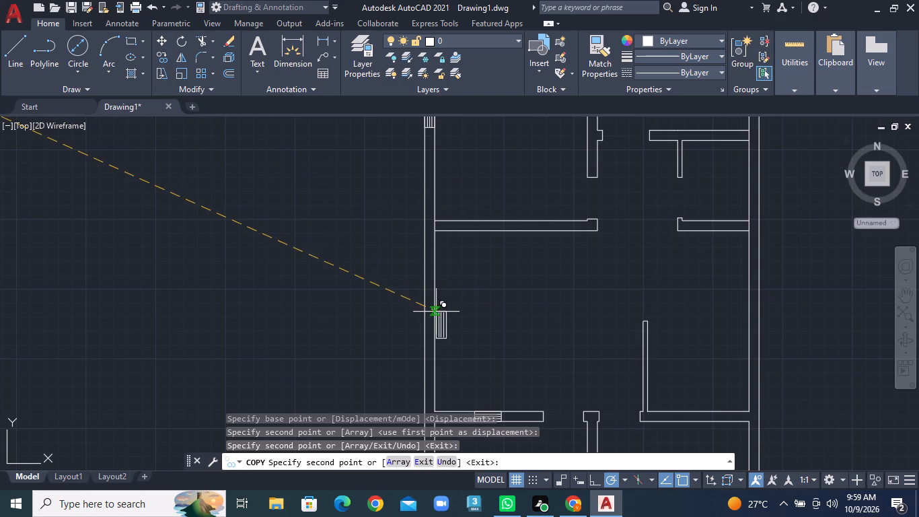
click(425, 304)
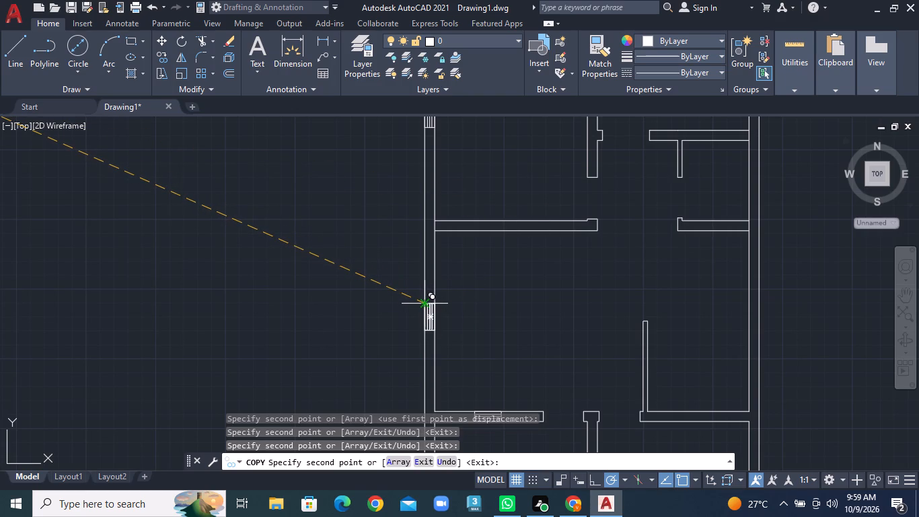
click(749, 302)
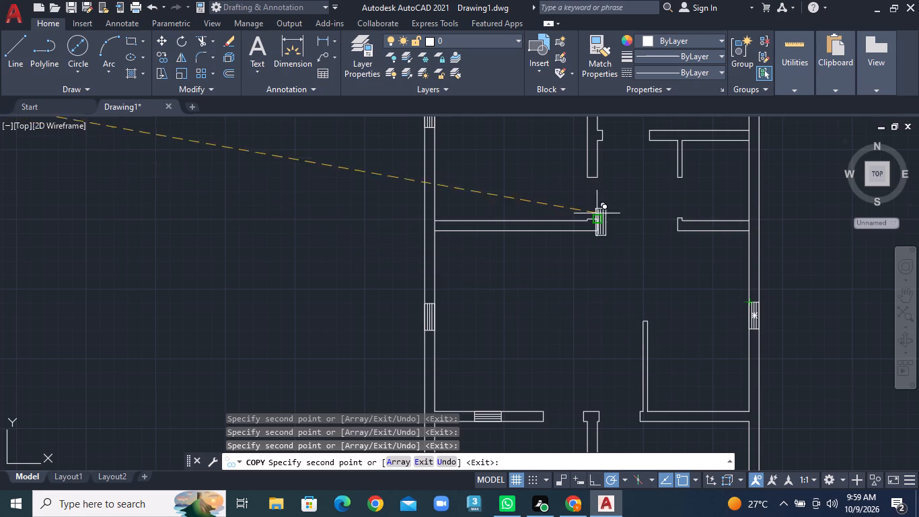
Place another vertical window copy in the right outer wall of the lower right room and finish copying.
middle_drag(656, 341, 565, 190)
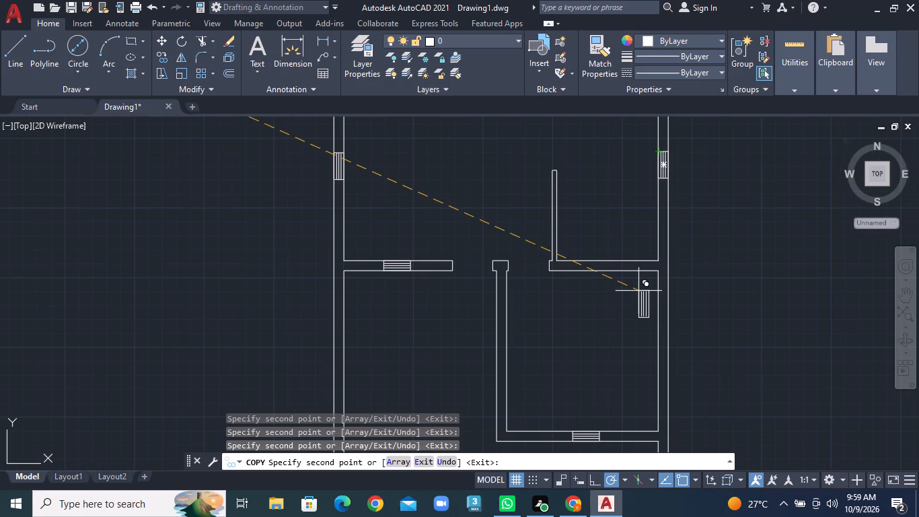
click(659, 343)
scroll(534, 366, up, 1)
scroll(534, 366, down, 1)
middle_drag(571, 225, 591, 203)
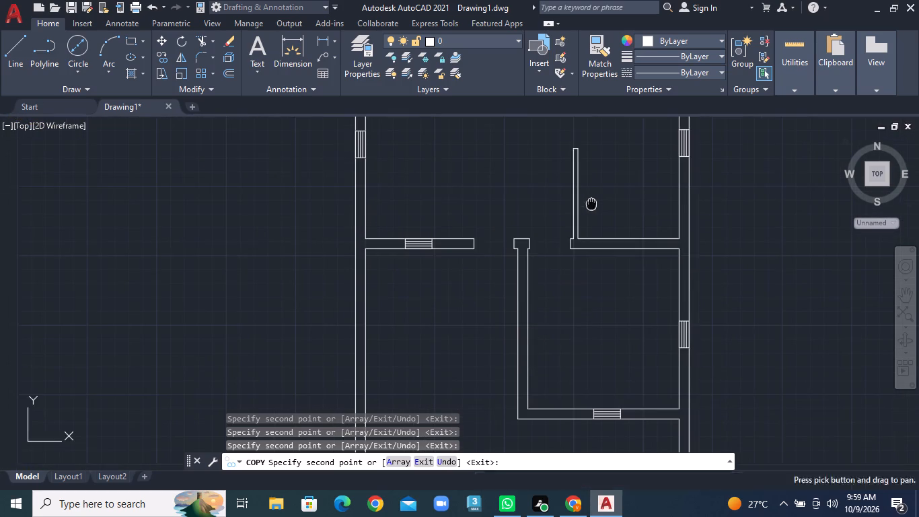
middle_drag(567, 350, 607, 193)
middle_click(609, 188)
middle_drag(609, 188, 605, 195)
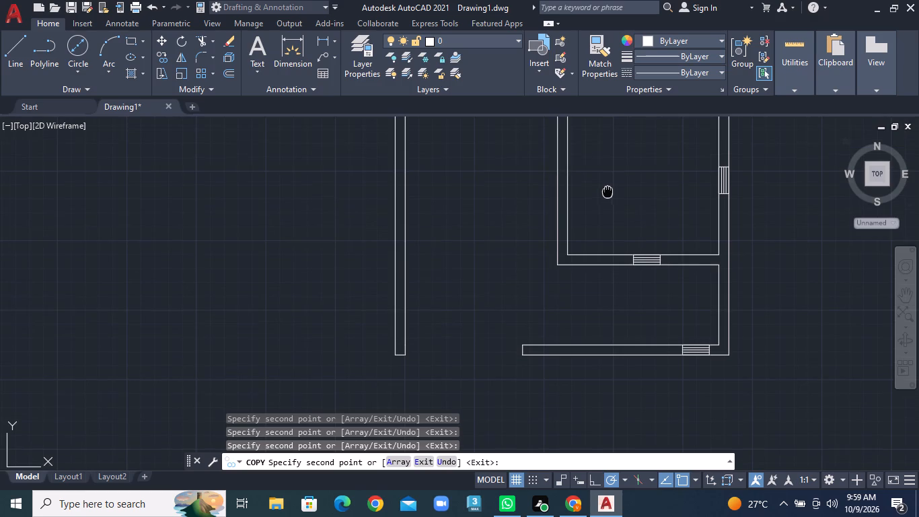
middle_drag(605, 195, 581, 292)
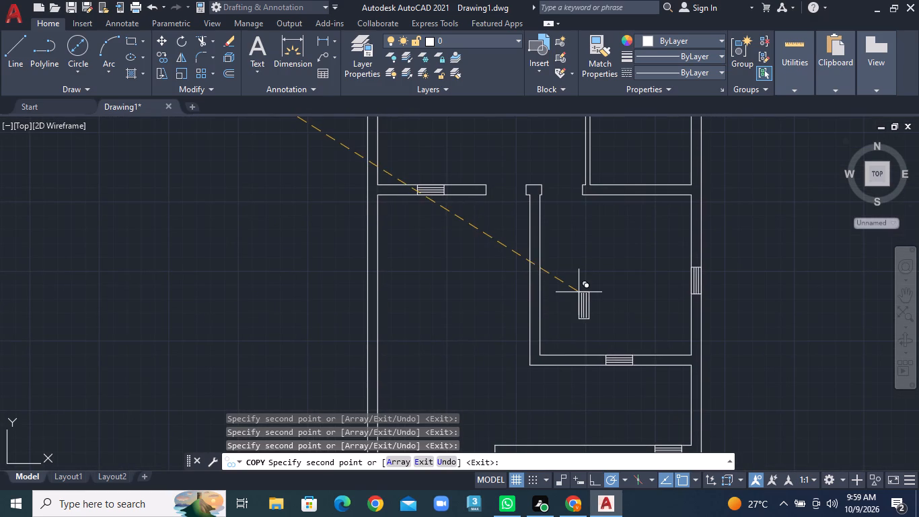
middle_drag(403, 212, 406, 345)
scroll(536, 269, down, 2)
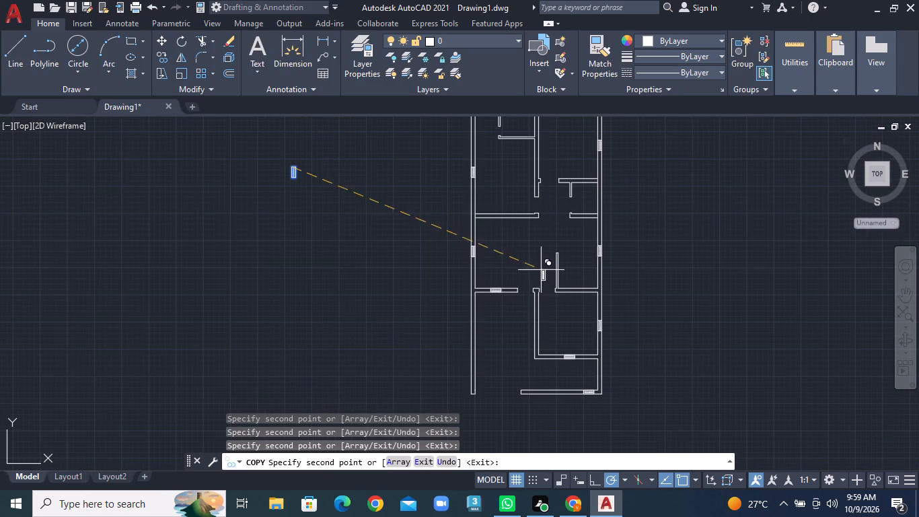
middle_drag(704, 252, 729, 281)
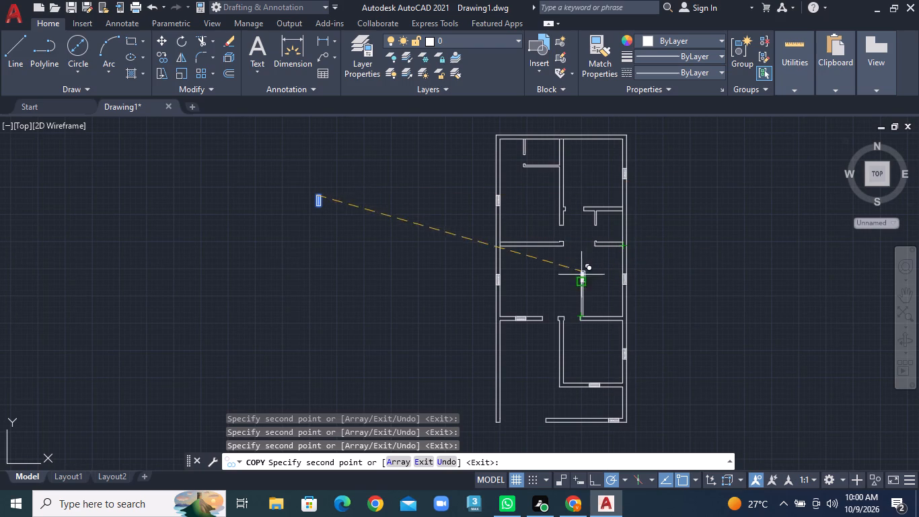
key(Escape)
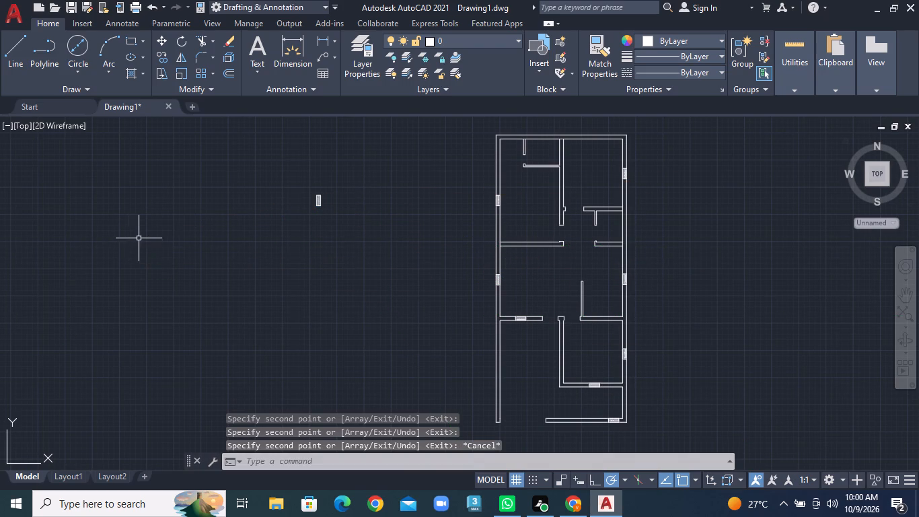
Draw a rectangle 1' long and 9" wide in the empty space left of the spare window symbol.
click(141, 42)
click(154, 65)
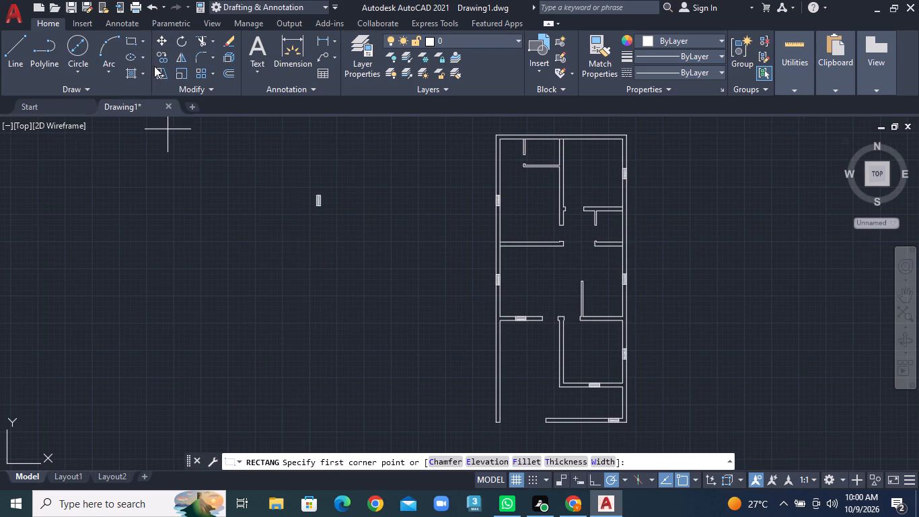
right_click(243, 245)
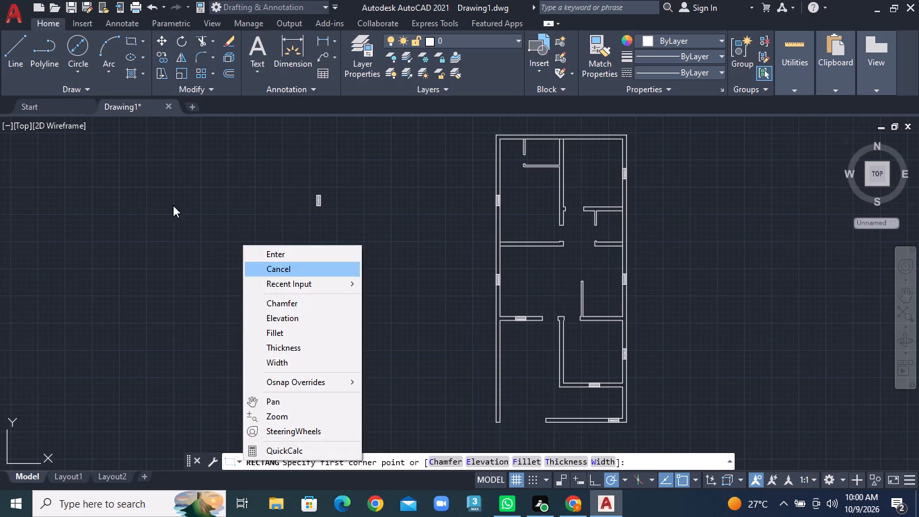
click(173, 205)
right_click(281, 269)
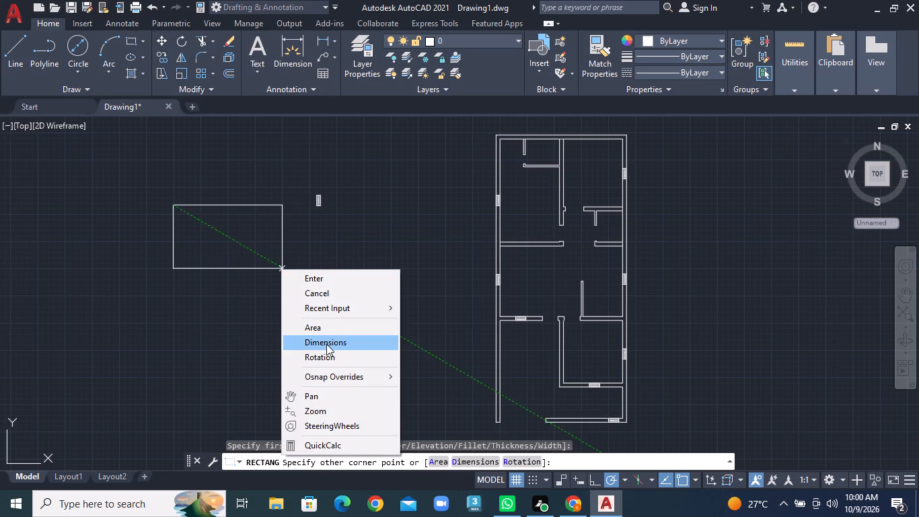
click(328, 344)
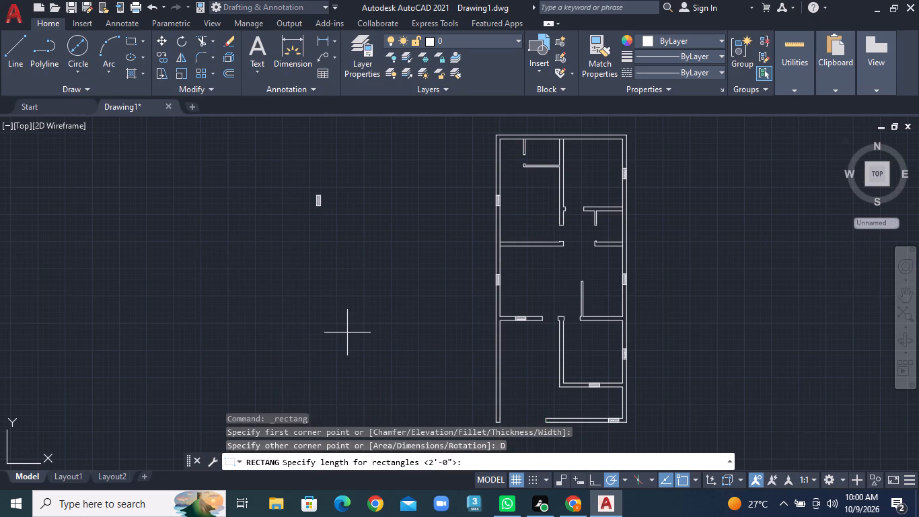
text(1')
key(Return)
text(9")
key(Return)
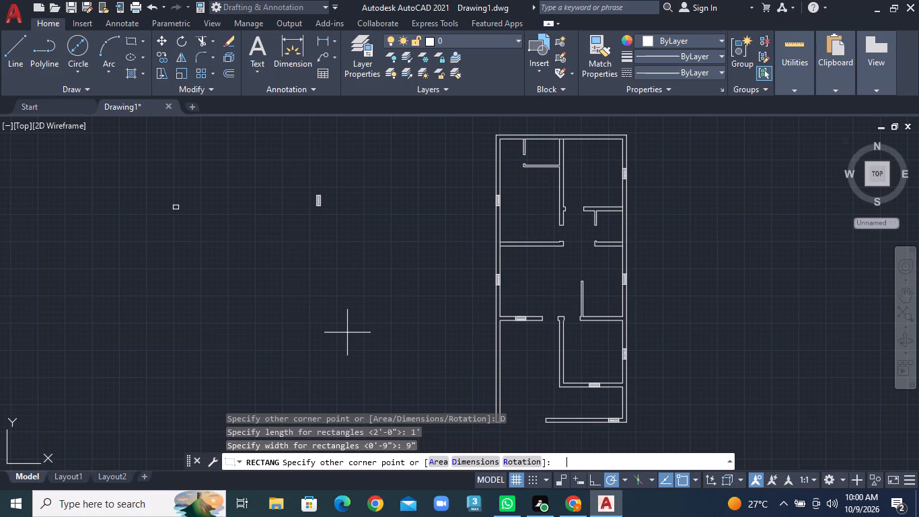
click(172, 247)
Draw a horizontal line across the small rectangle between the midpoints of its left and right sides.
scroll(179, 196, up, 2)
scroll(179, 196, down, 1)
scroll(179, 196, up, 1)
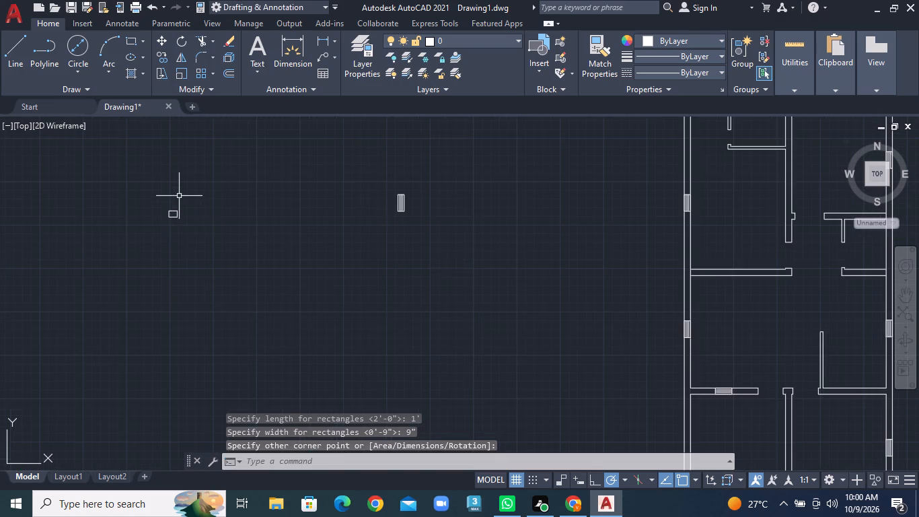
scroll(179, 196, up, 4)
middle_click(197, 300)
scroll(198, 300, up, 1)
middle_drag(207, 295, 283, 236)
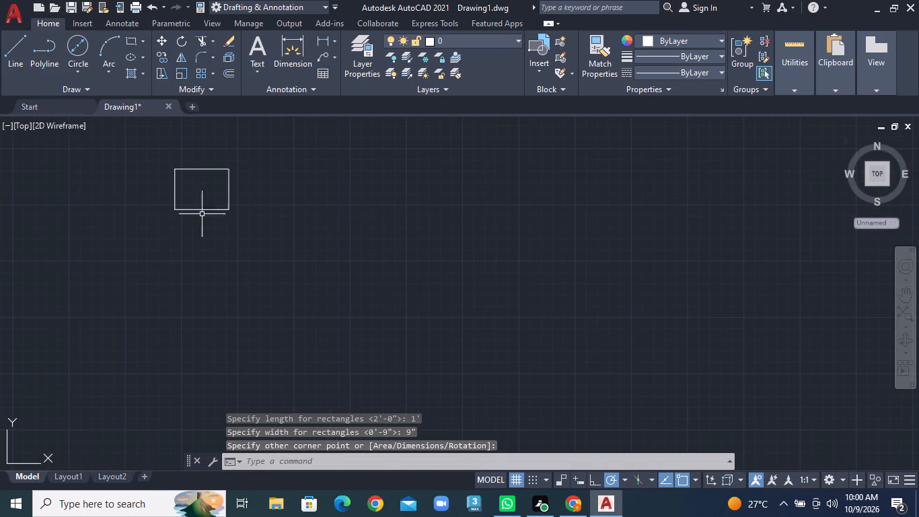
click(29, 54)
click(19, 58)
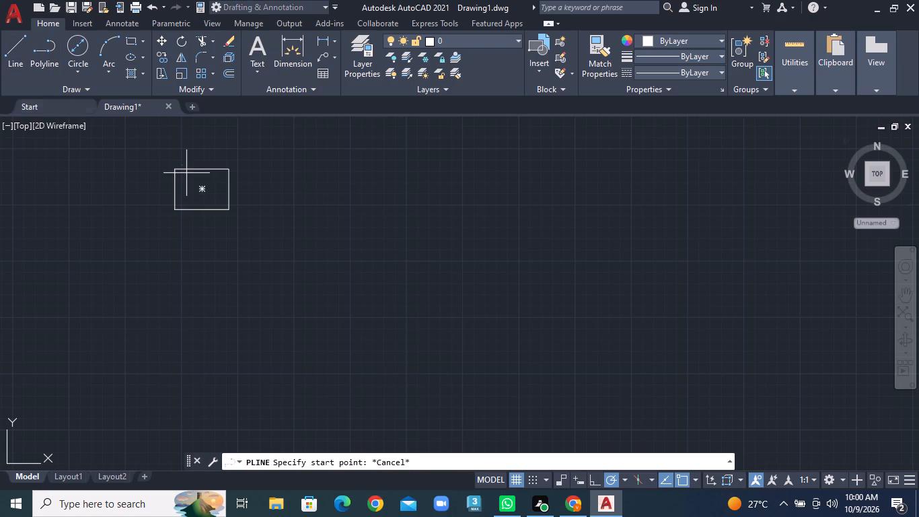
click(174, 186)
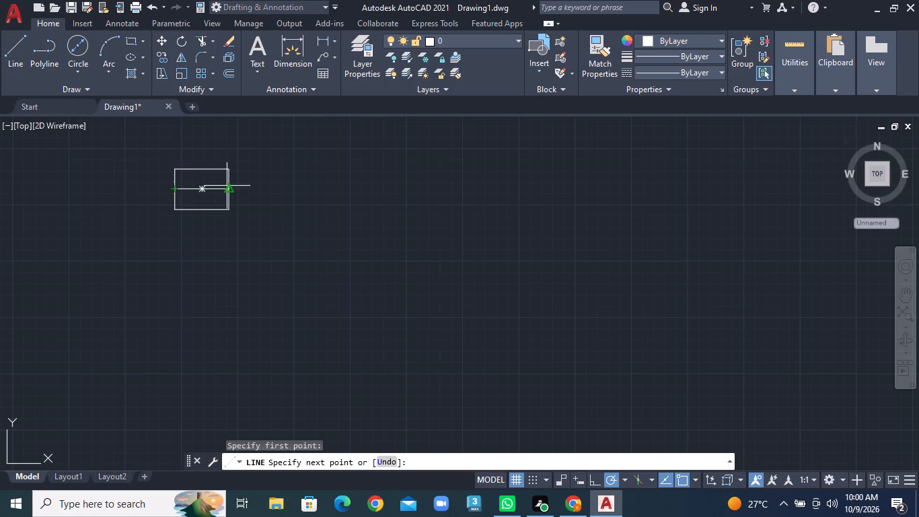
click(229, 191)
right_click(229, 191)
click(260, 209)
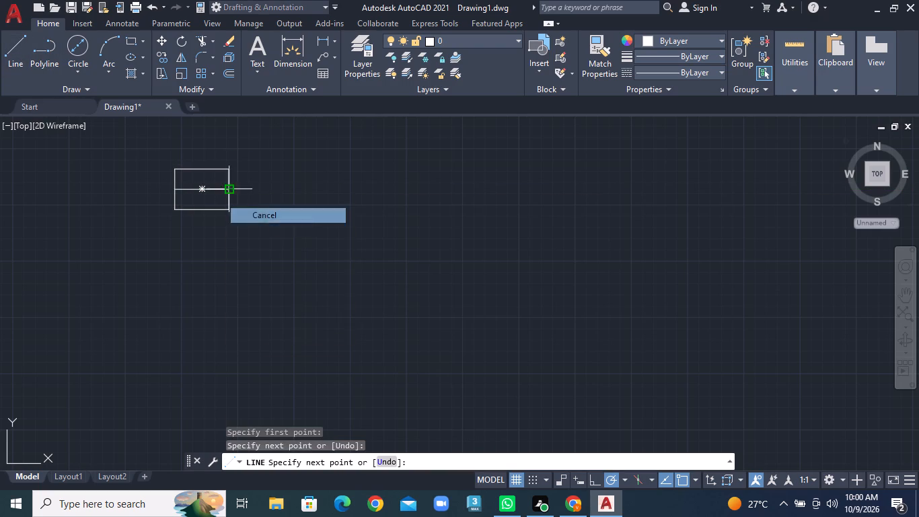
Offset the small rectangle's middle line 2" to both sides, above and below it.
click(237, 77)
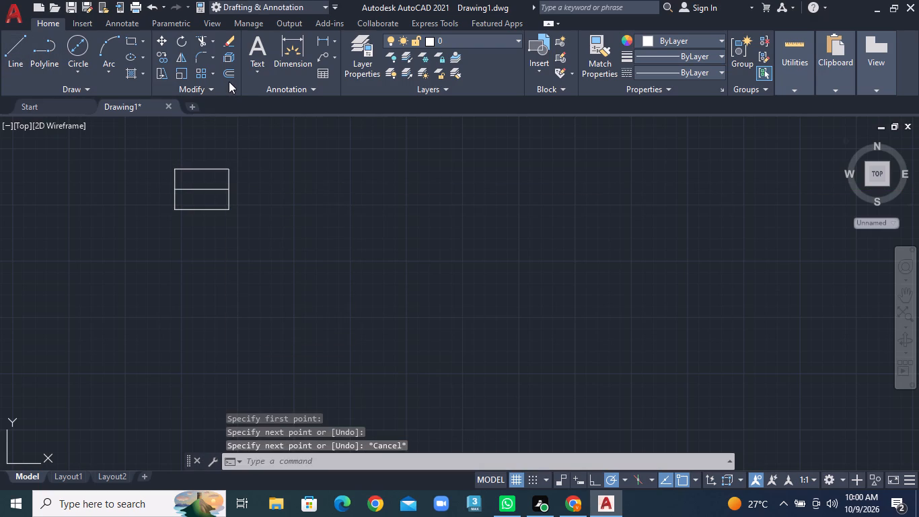
click(227, 73)
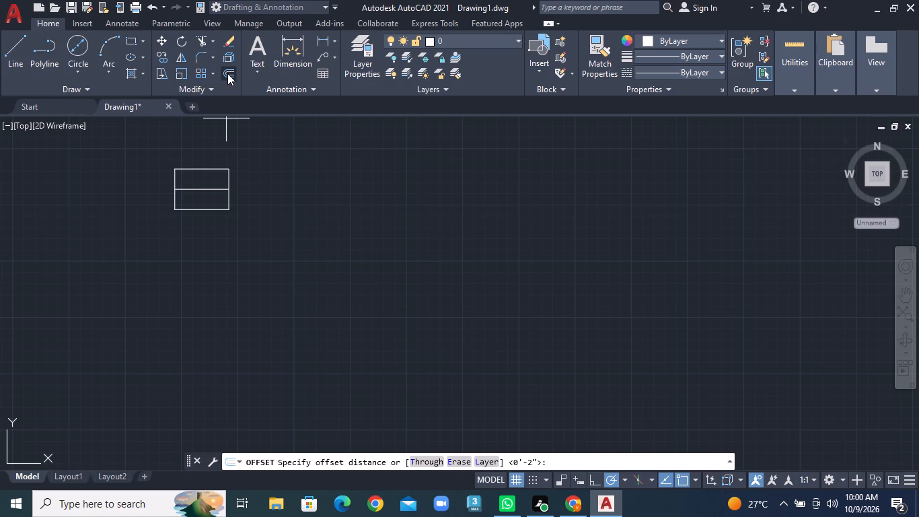
text(2")
key(Return)
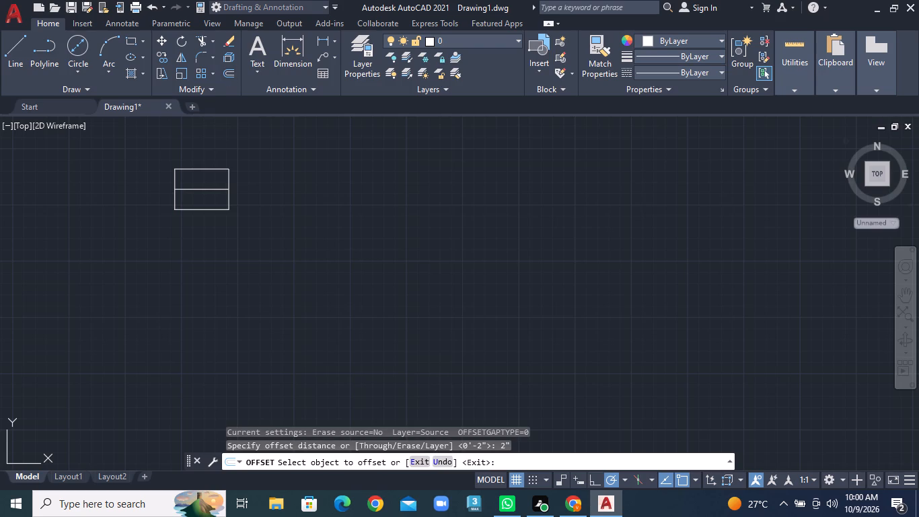
click(200, 188)
click(200, 184)
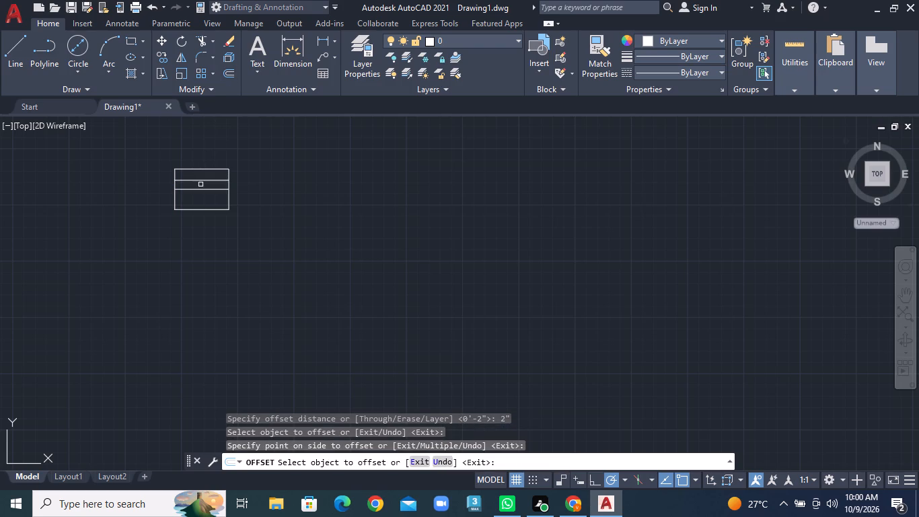
click(200, 189)
click(200, 197)
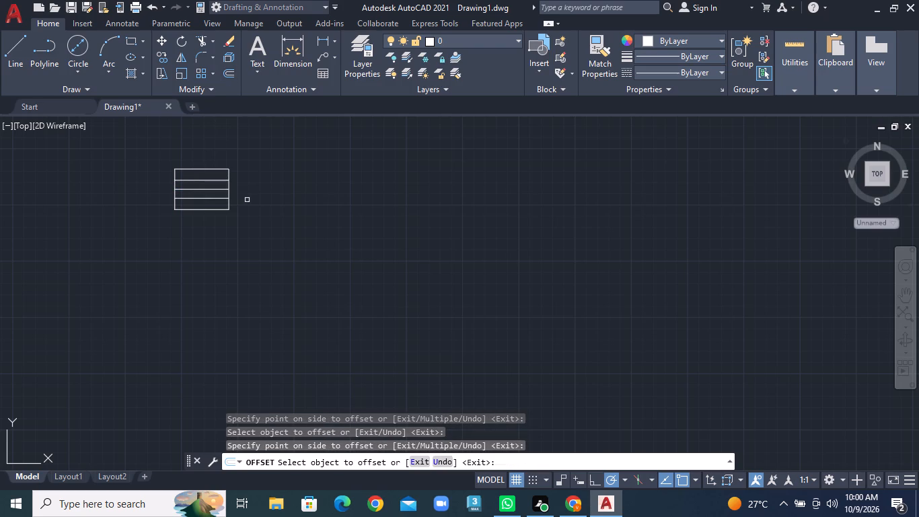
Copy the small 1' opening symbol from its upper left corner into the top outer wall of the small upper left room.
click(163, 56)
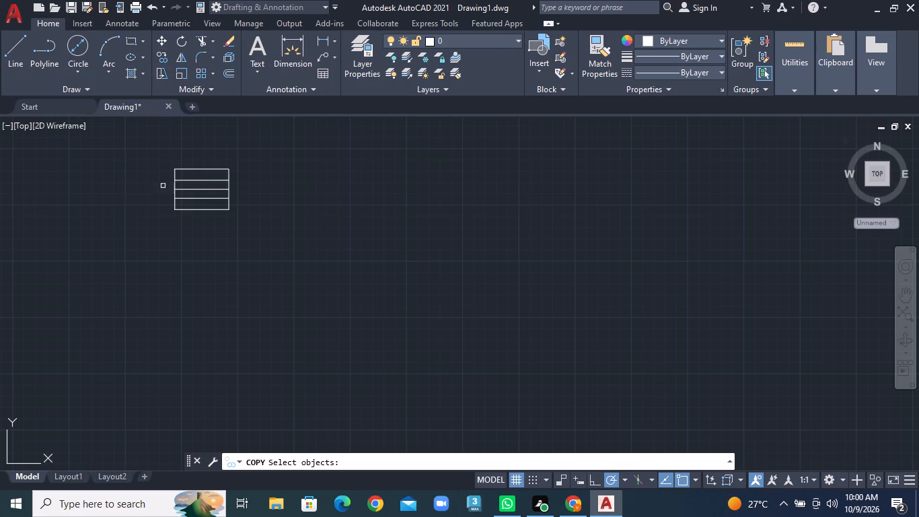
click(155, 153)
click(251, 254)
key(Return)
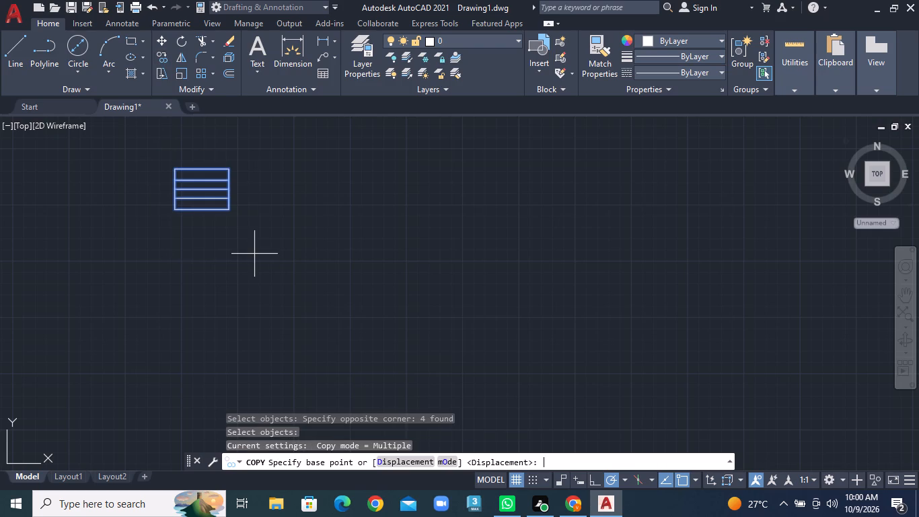
click(173, 167)
scroll(449, 210, down, 2)
scroll(460, 213, up, 1)
middle_drag(607, 231, 102, 222)
scroll(505, 276, down, 1)
middle_drag(588, 234, 189, 261)
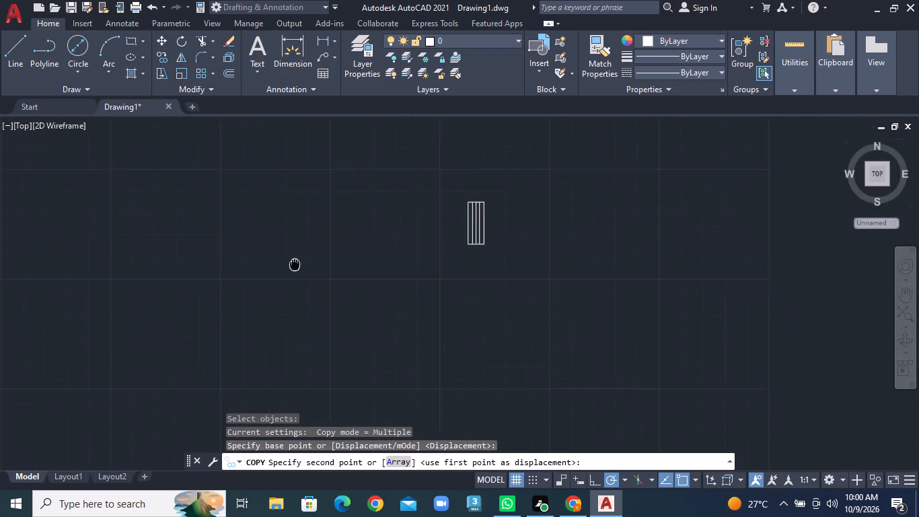
middle_drag(189, 261, 0, 231)
middle_drag(704, 195, 404, 417)
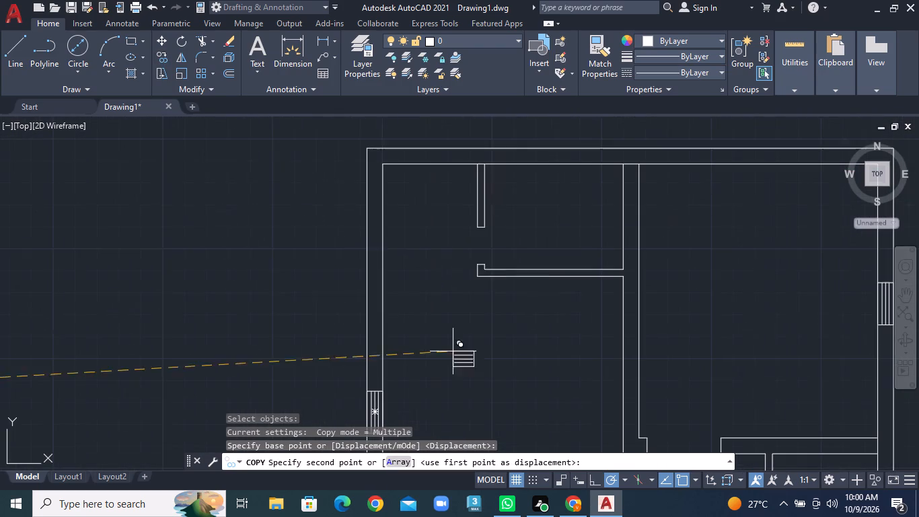
click(542, 148)
Place another copy of the small opening symbol in the empty space left of the floor plan.
scroll(612, 233, down, 2)
scroll(612, 234, up, 1)
scroll(398, 283, up, 1)
middle_drag(314, 316, 474, 267)
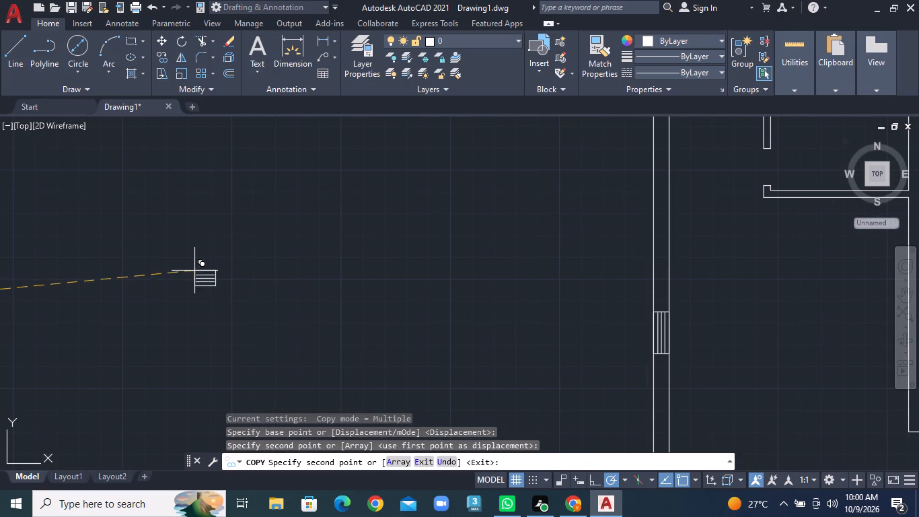
click(376, 251)
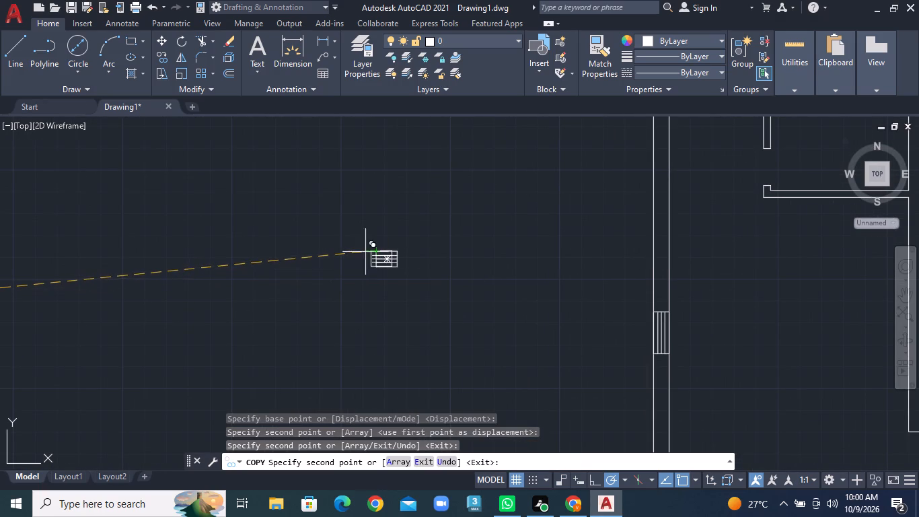
Rotate the loose small symbol beside the plan by 270° about its upper right corner.
click(181, 44)
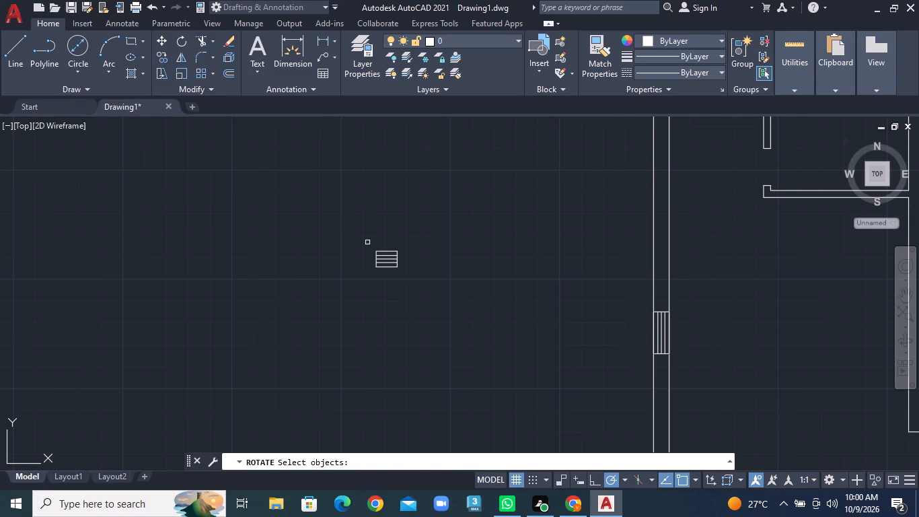
click(342, 212)
click(420, 306)
key(Return)
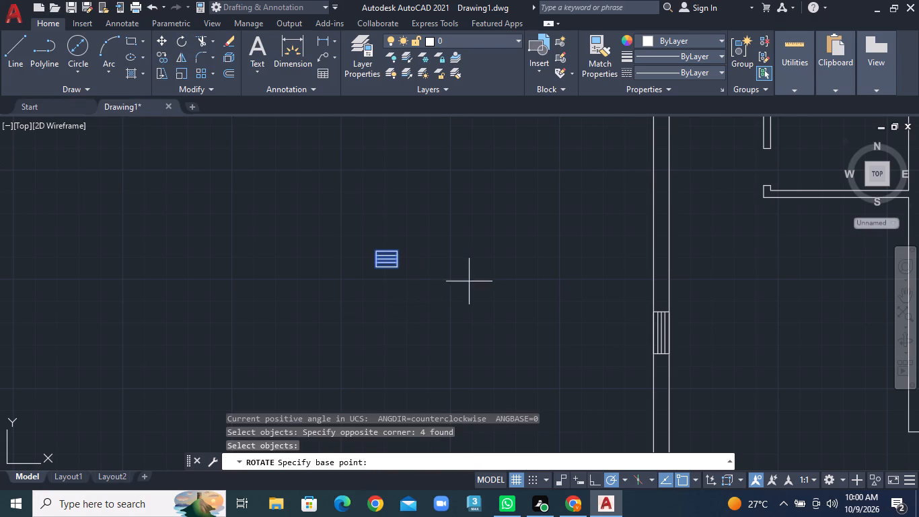
click(394, 248)
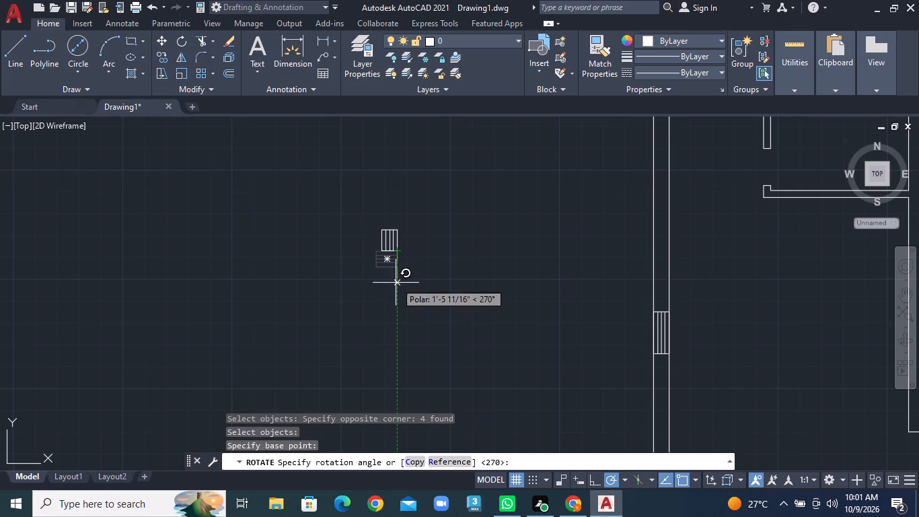
click(397, 283)
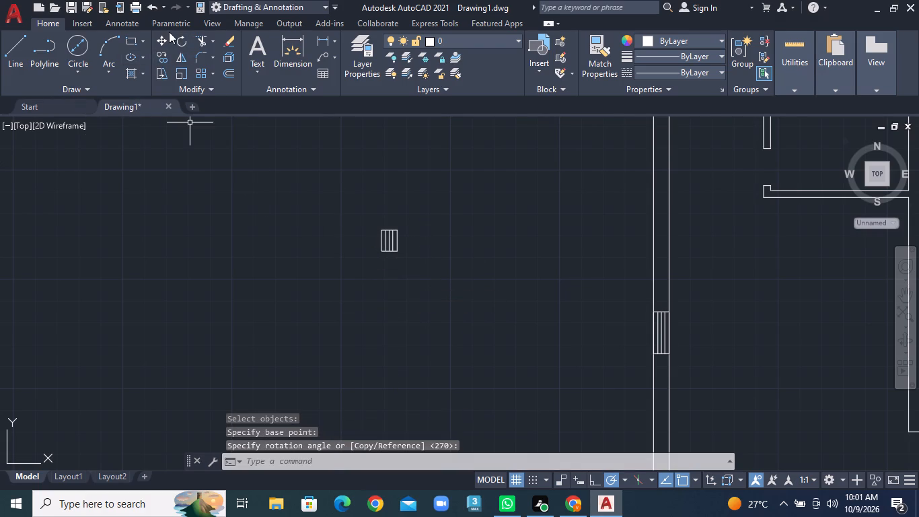
Move the rotated small symbol by its upper left corner into the right outer wall of the small room between the two right-hand partitions.
click(164, 34)
click(363, 187)
click(423, 313)
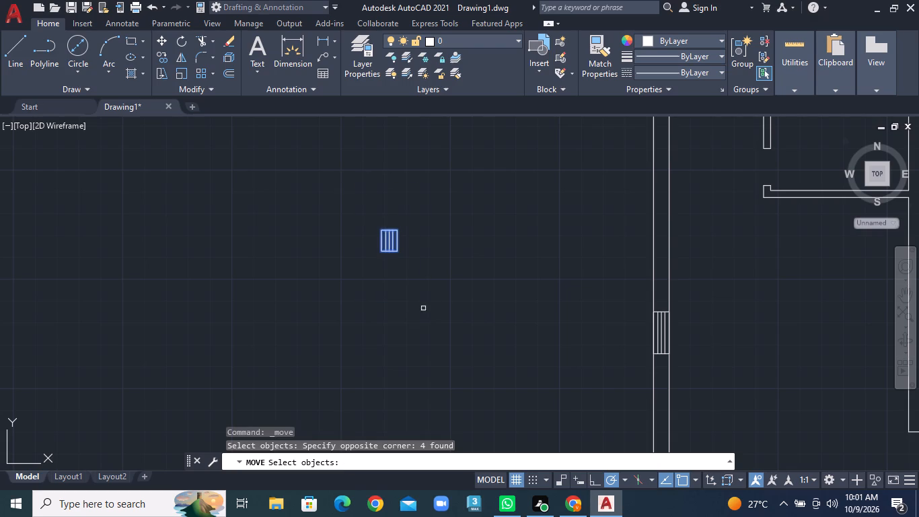
key(Return)
click(378, 228)
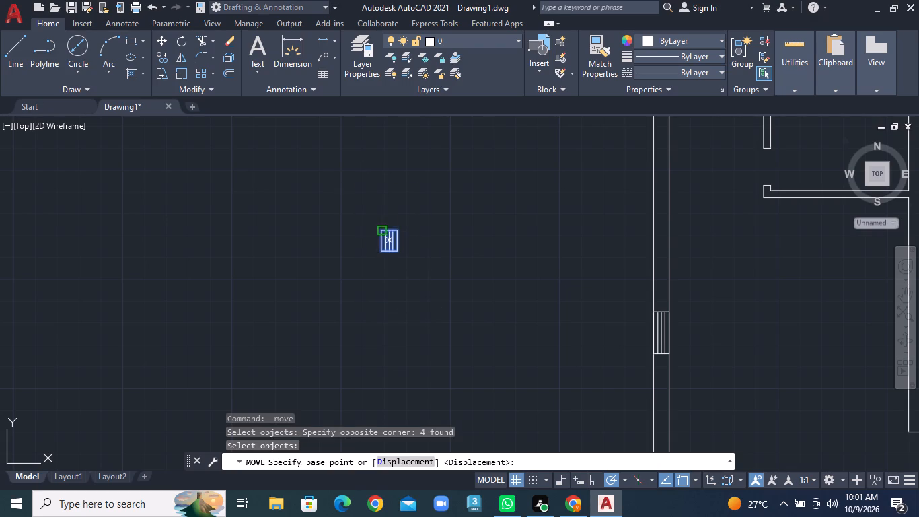
scroll(796, 344, down, 5)
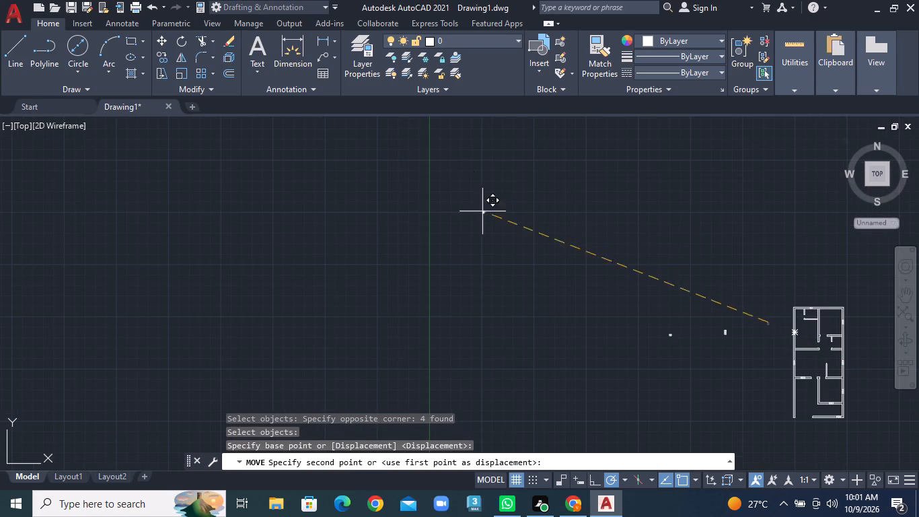
scroll(858, 385, up, 4)
middle_drag(762, 227, 752, 322)
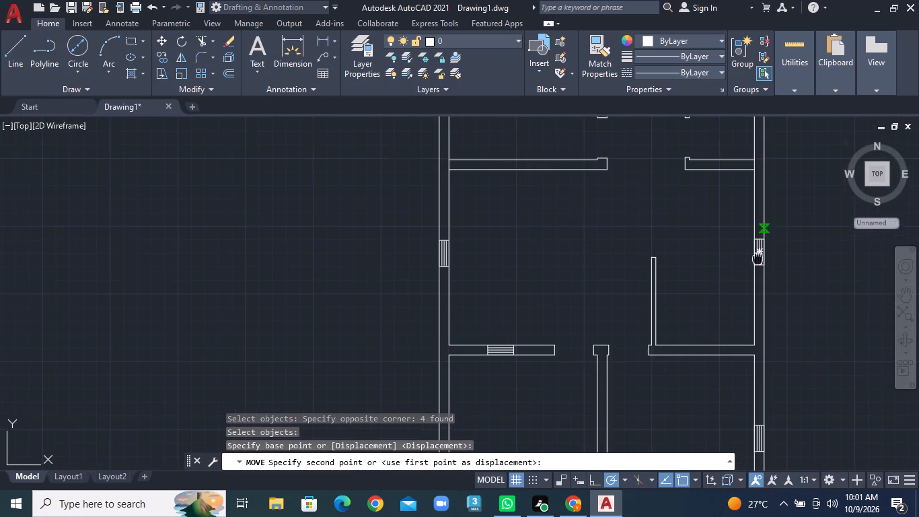
middle_drag(752, 322, 746, 442)
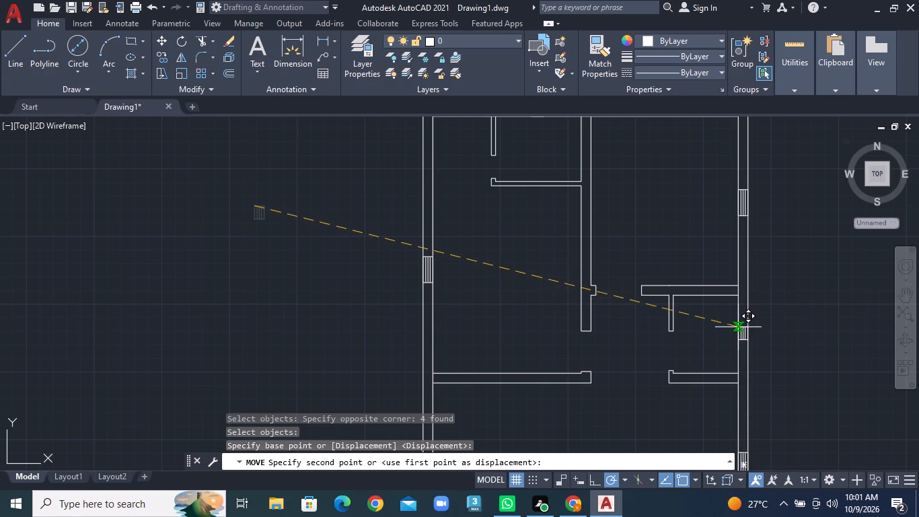
click(738, 326)
key(Escape)
Delete the two spare symbols, the small opening and the window, left of the floor plan.
scroll(304, 276, down, 4)
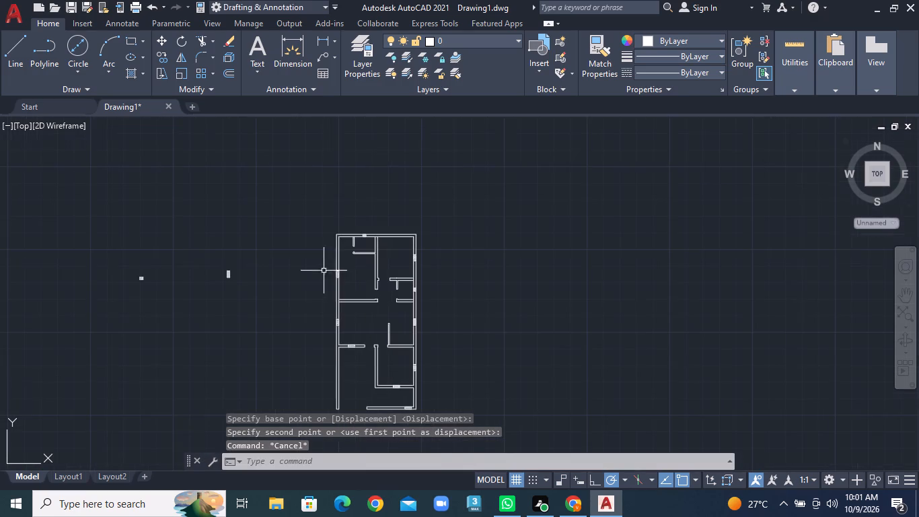
click(102, 236)
click(272, 304)
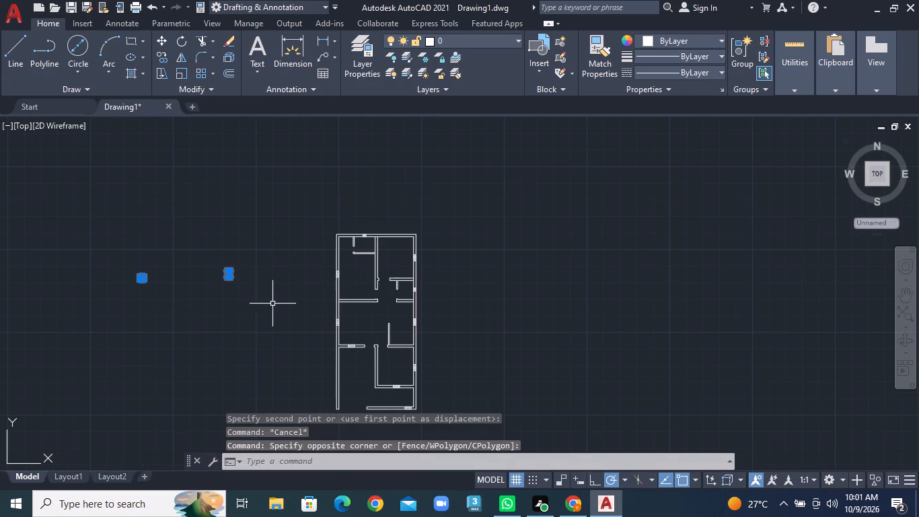
key(Delete)
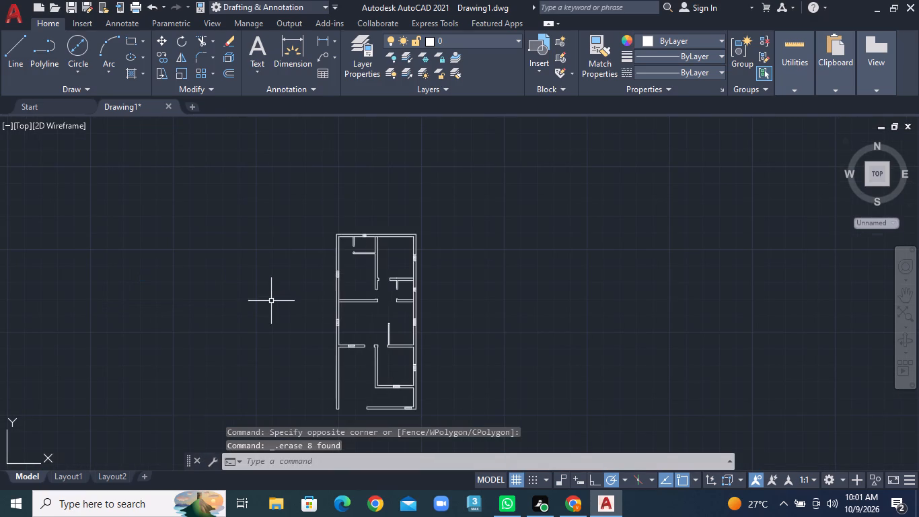
middle_drag(408, 332, 494, 252)
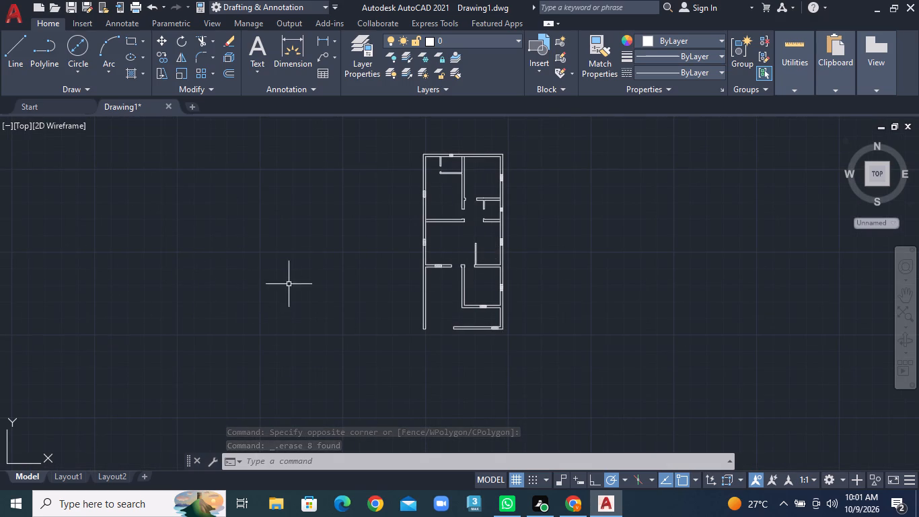
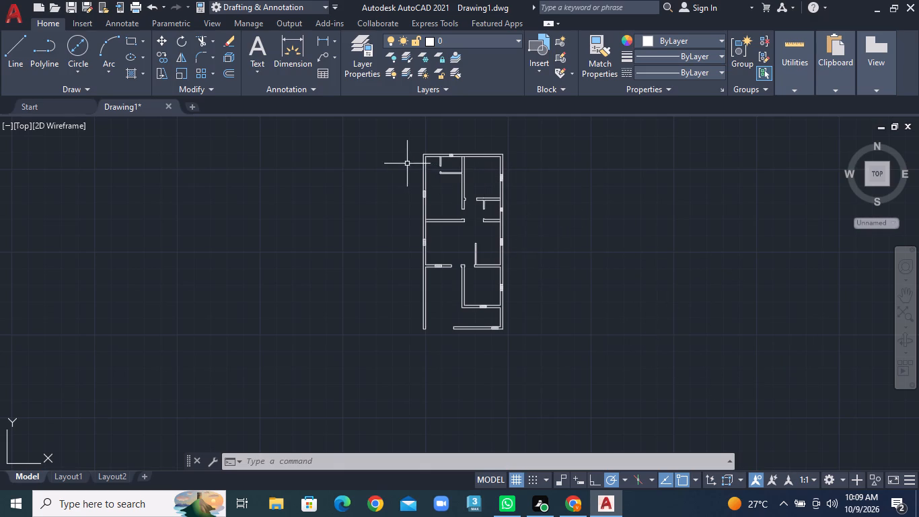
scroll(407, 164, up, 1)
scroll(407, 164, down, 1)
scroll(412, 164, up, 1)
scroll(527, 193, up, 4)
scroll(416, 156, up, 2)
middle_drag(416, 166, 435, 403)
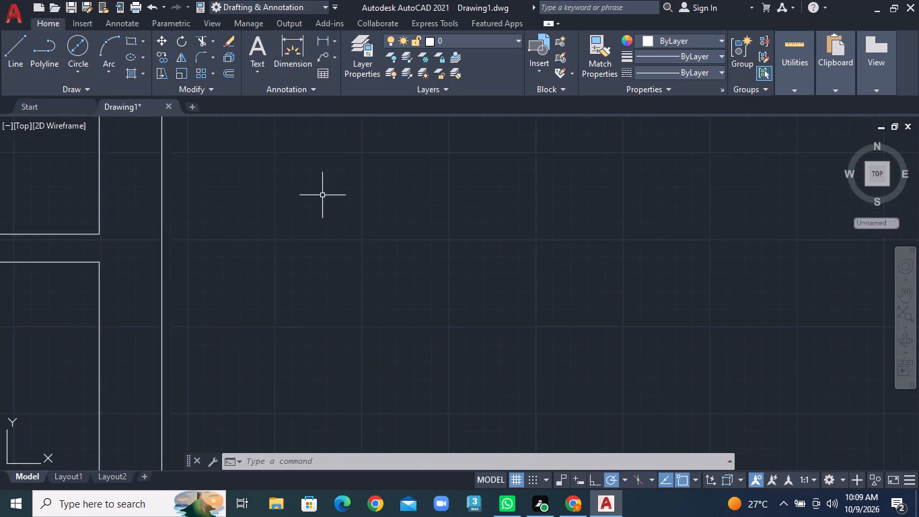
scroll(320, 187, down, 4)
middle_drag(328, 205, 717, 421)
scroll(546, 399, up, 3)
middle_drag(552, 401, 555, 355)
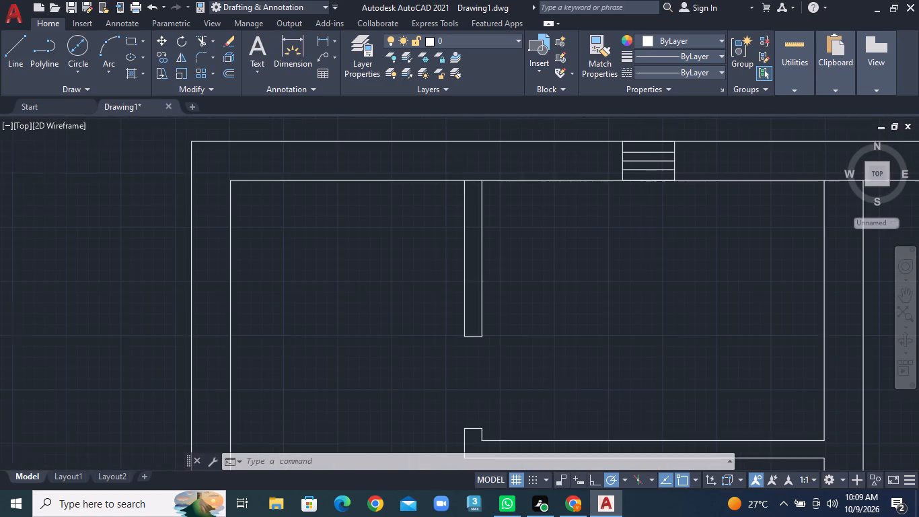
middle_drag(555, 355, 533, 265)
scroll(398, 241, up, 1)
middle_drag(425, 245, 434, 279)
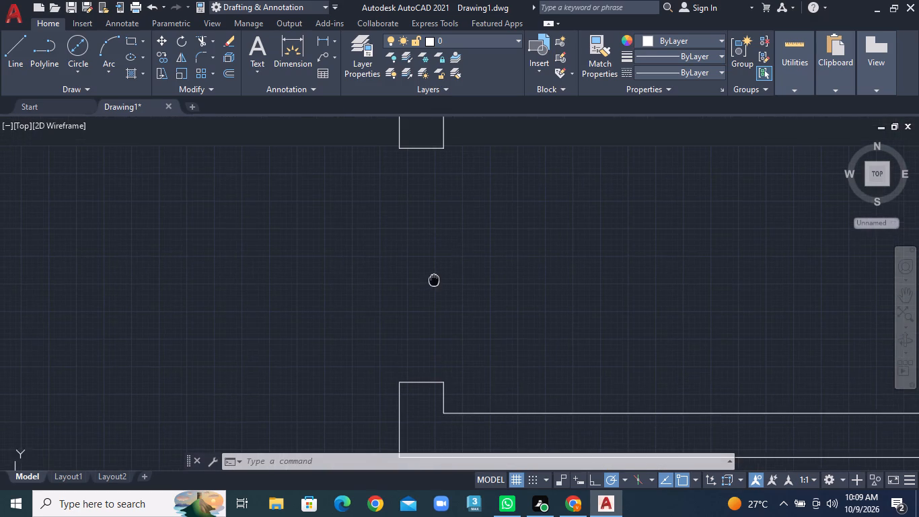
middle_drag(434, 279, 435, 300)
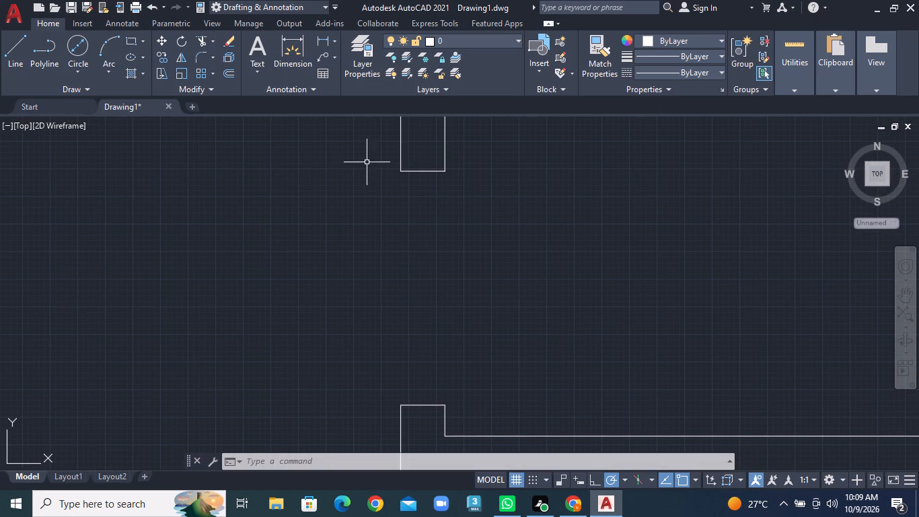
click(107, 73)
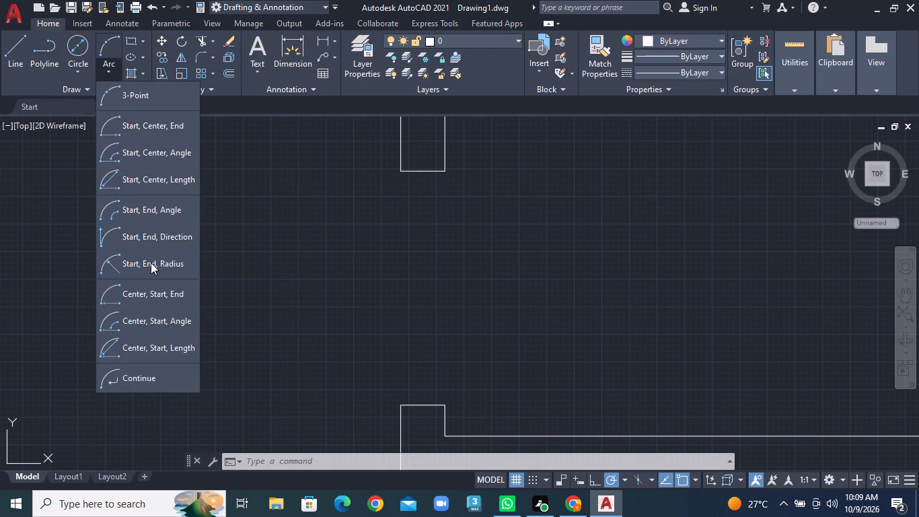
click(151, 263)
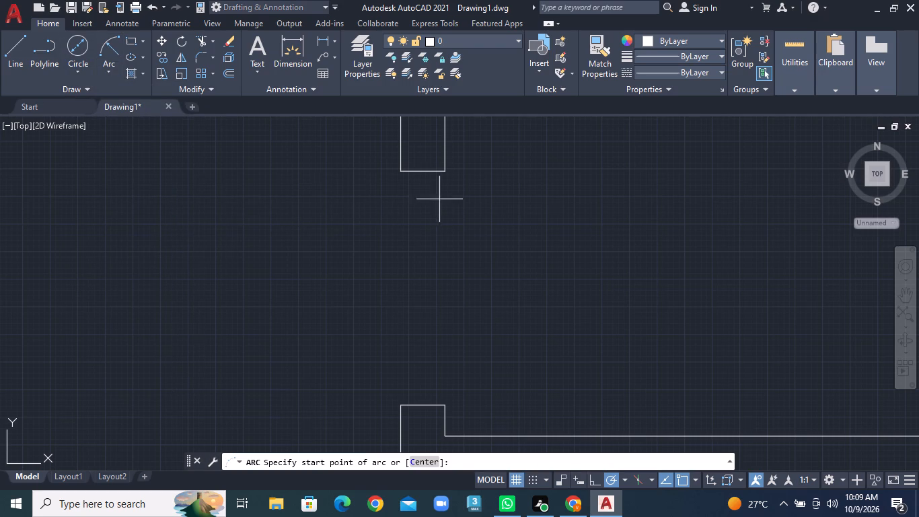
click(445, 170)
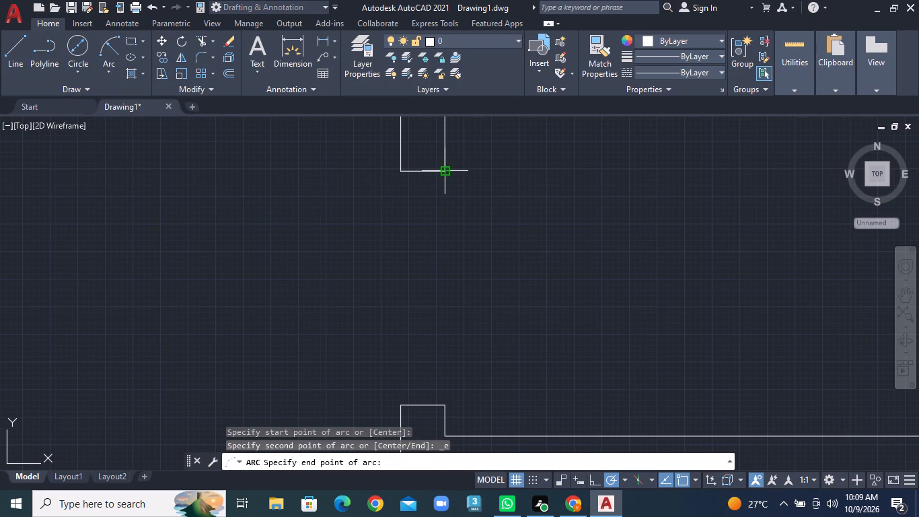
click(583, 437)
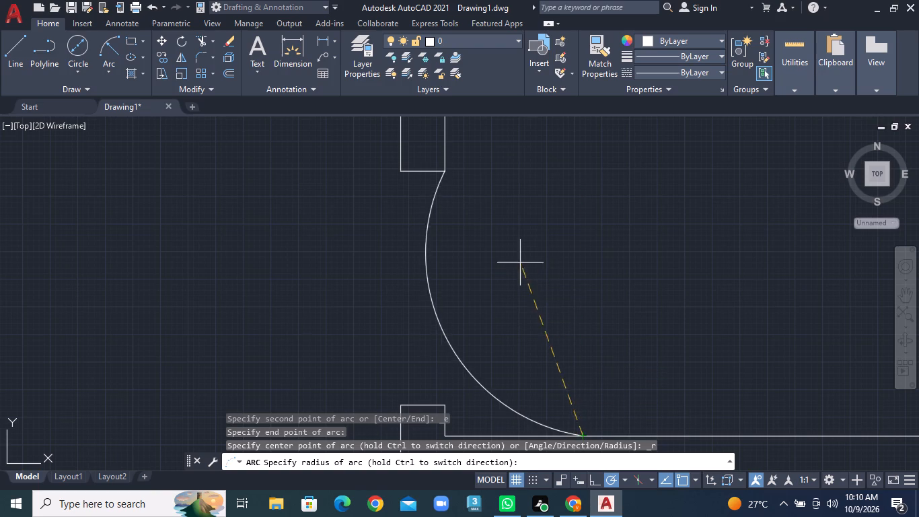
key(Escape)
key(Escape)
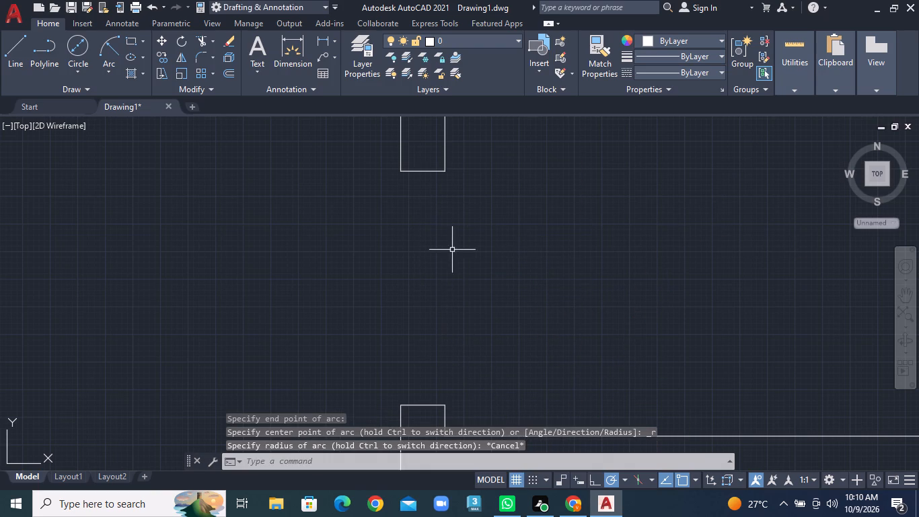
Draw a Start, End, Radius door-swing arc from the horizontal partition line to the upper jamb's right corner in the small top room.
click(108, 69)
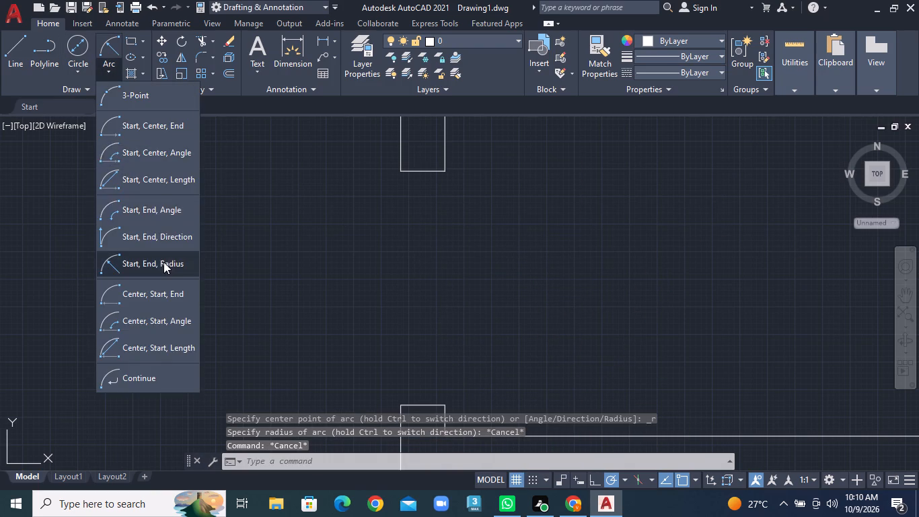
click(163, 264)
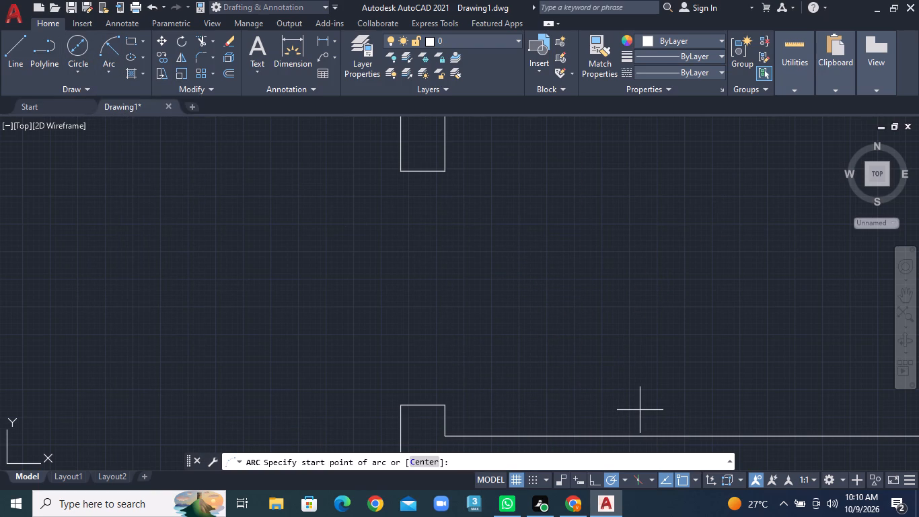
click(614, 437)
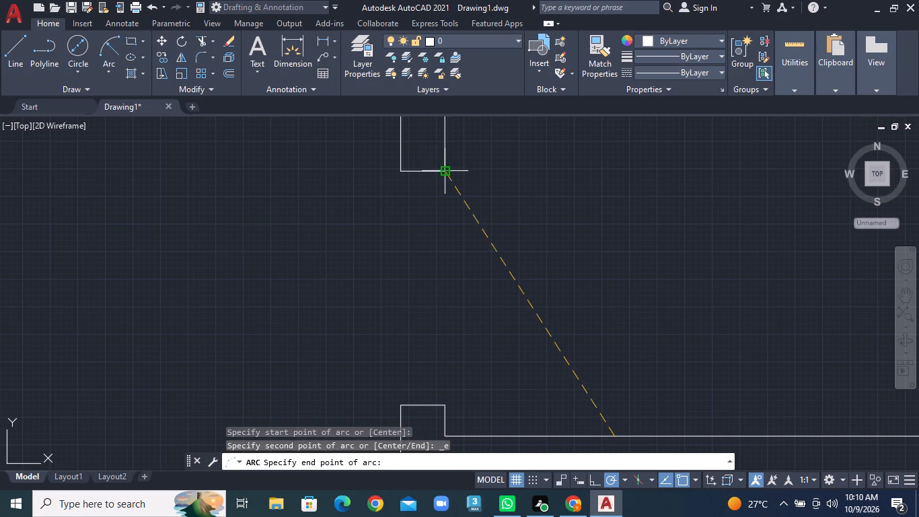
click(442, 174)
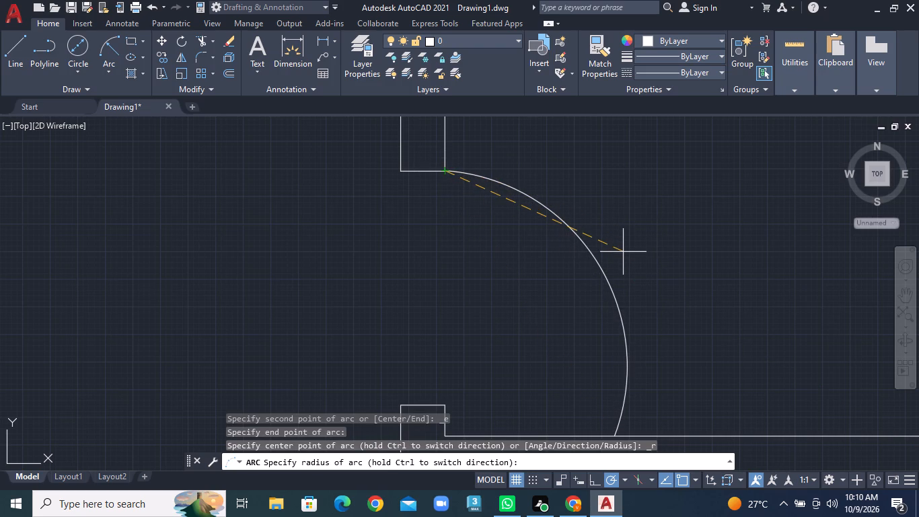
click(690, 234)
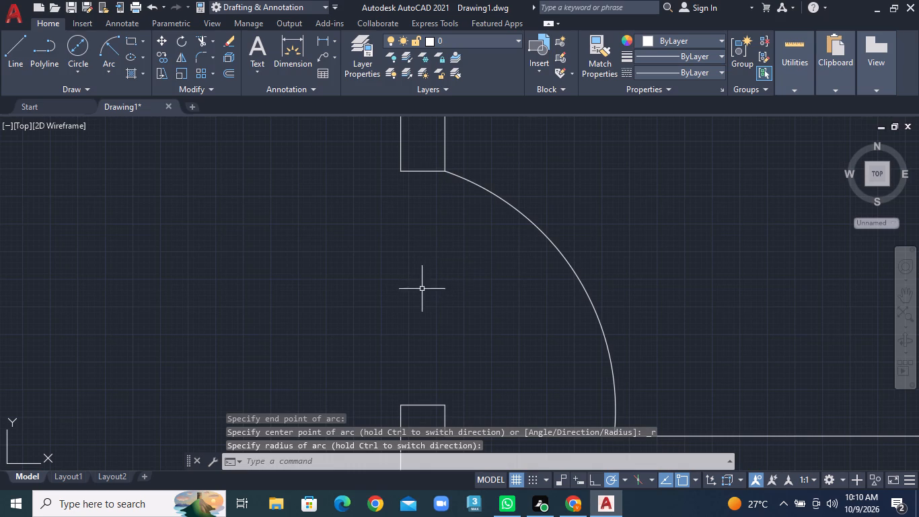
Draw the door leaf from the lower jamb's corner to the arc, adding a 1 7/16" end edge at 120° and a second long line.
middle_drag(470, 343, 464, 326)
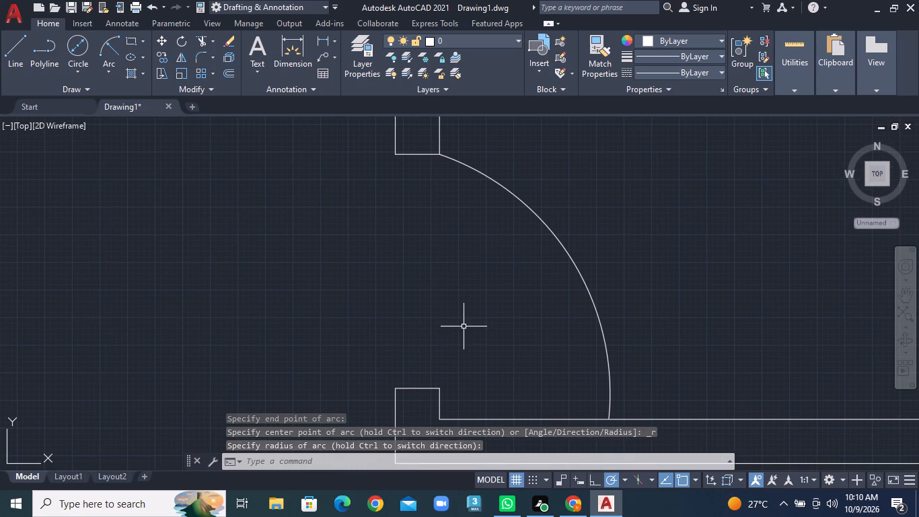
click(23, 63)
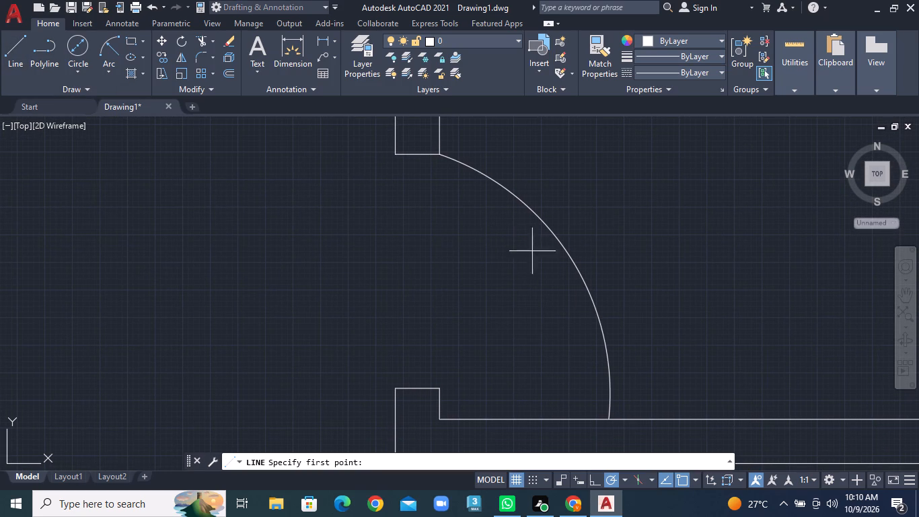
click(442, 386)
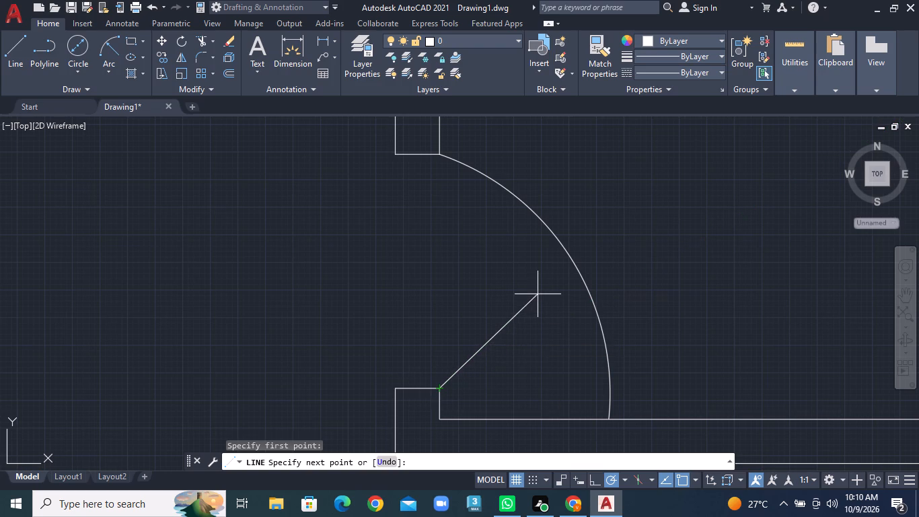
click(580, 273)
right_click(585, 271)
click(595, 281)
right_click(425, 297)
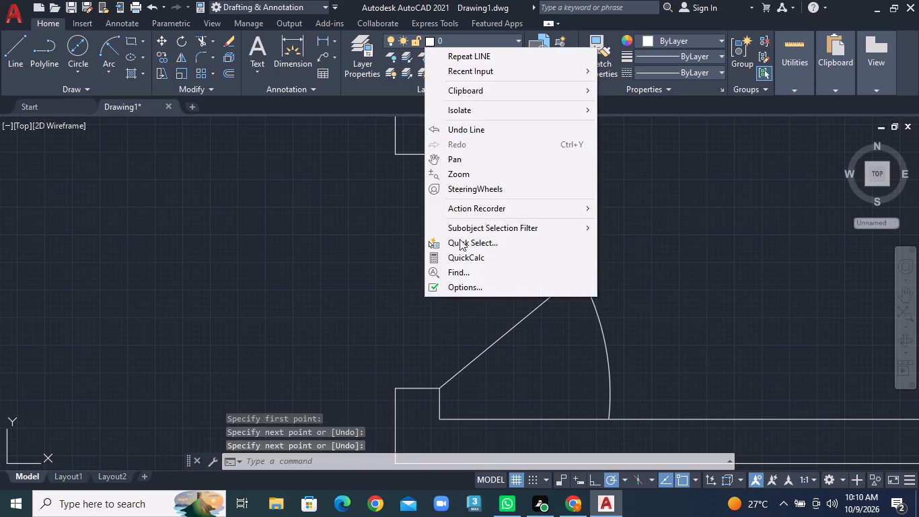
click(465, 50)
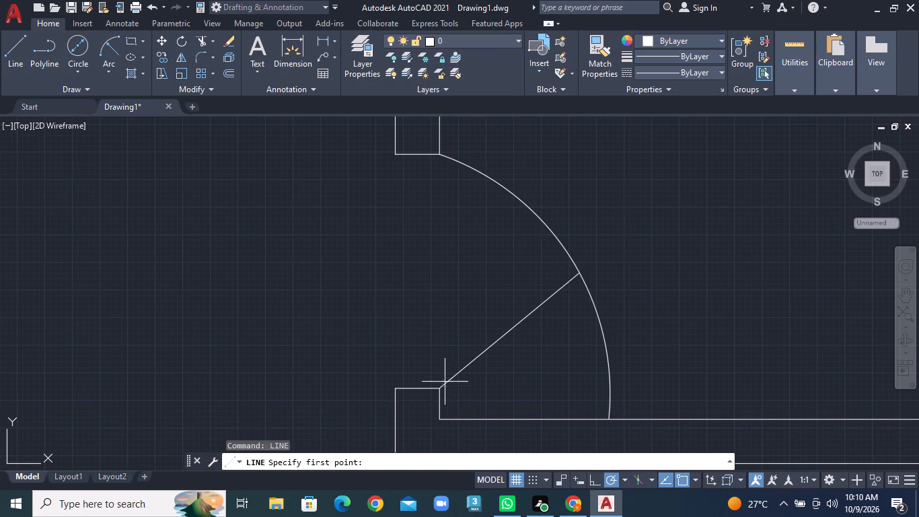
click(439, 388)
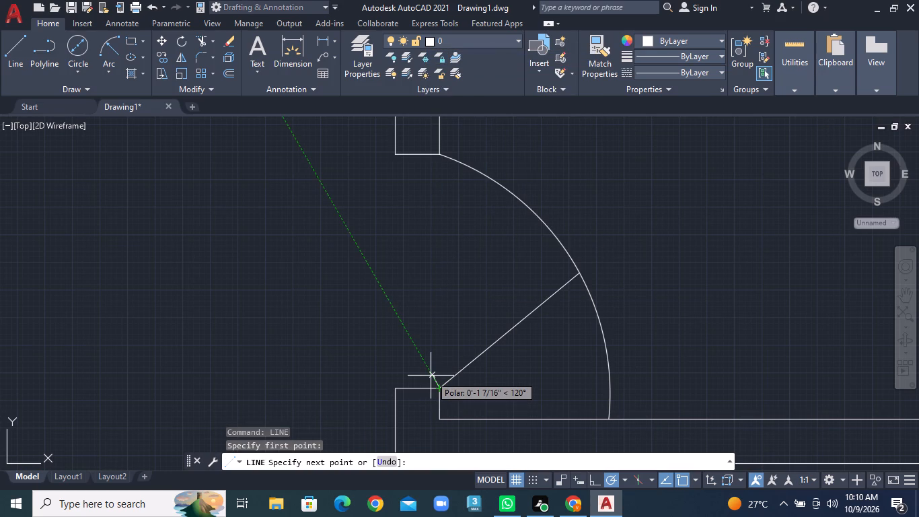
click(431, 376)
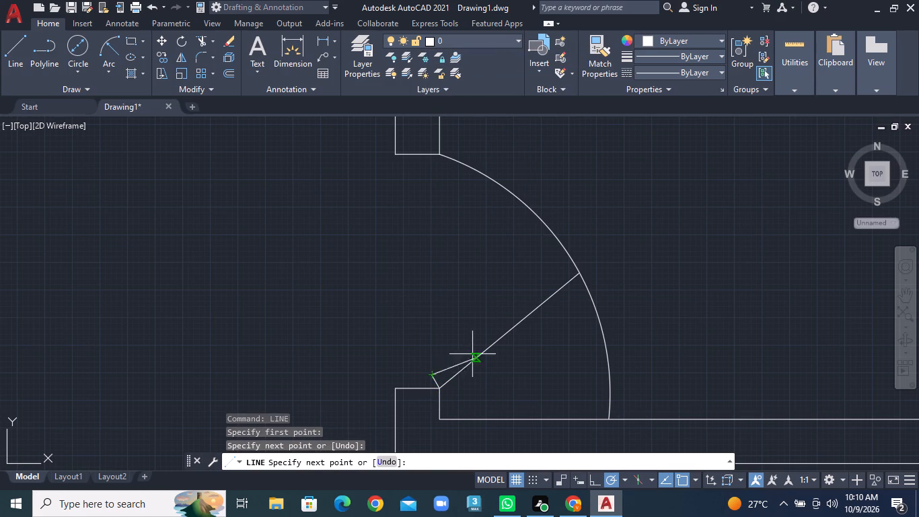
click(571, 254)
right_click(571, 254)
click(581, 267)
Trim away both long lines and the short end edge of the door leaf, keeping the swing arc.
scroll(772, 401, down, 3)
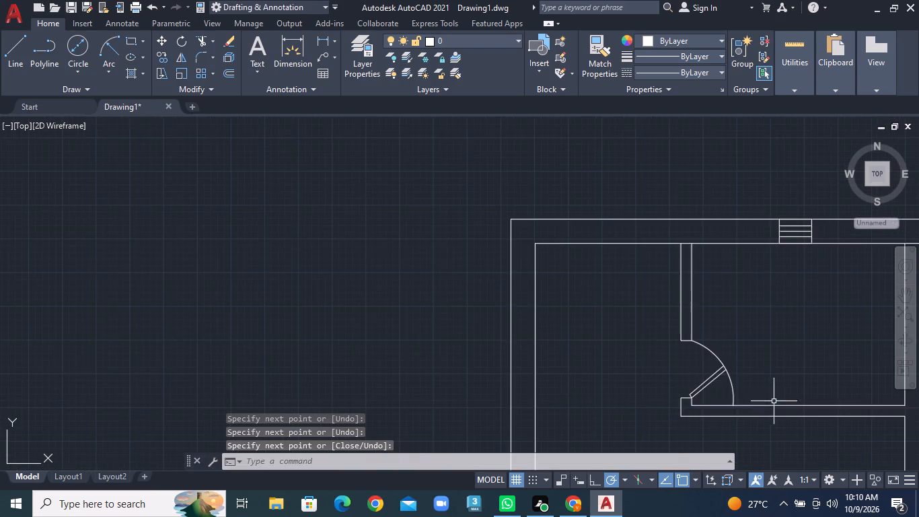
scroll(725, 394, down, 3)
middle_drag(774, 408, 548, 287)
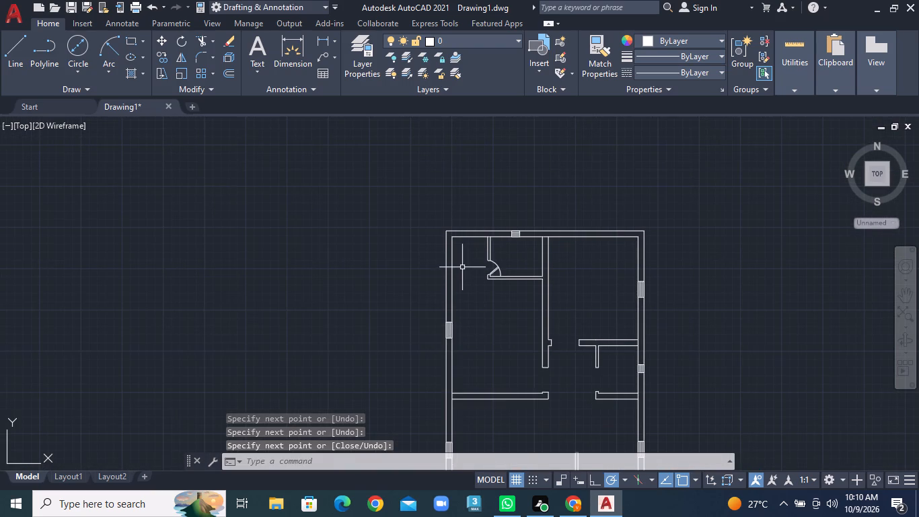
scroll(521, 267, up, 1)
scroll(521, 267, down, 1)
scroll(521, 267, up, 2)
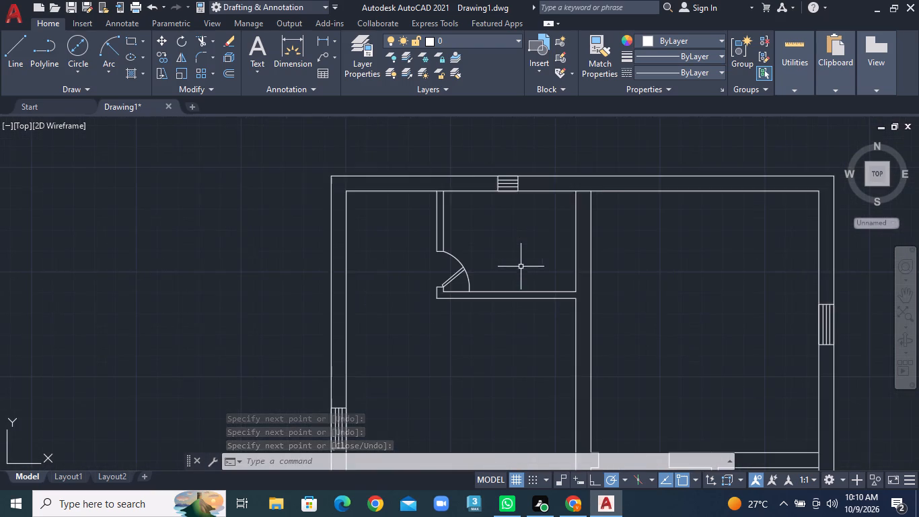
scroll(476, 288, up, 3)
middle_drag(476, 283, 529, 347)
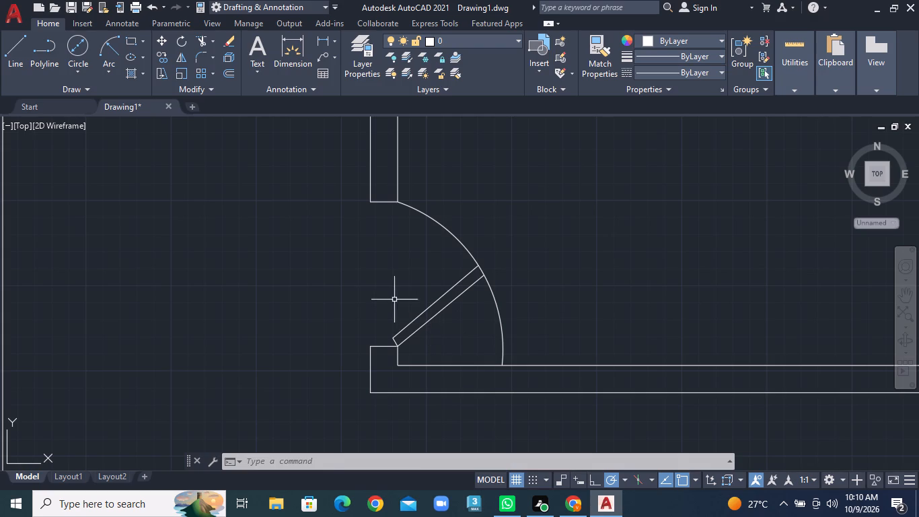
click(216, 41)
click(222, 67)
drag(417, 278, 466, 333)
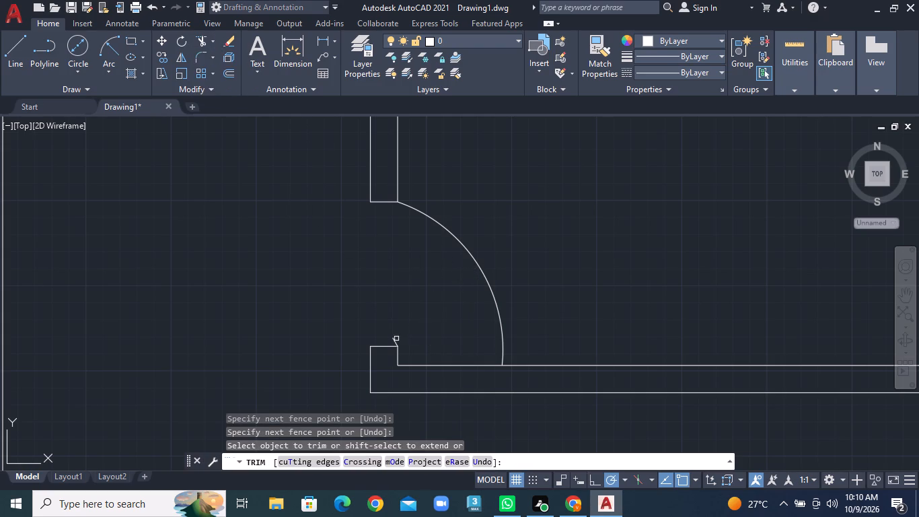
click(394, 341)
Redraw the door leaf at a steeper slant from the lower jamb's corner to the arc, with a short end edge and second long line.
click(13, 61)
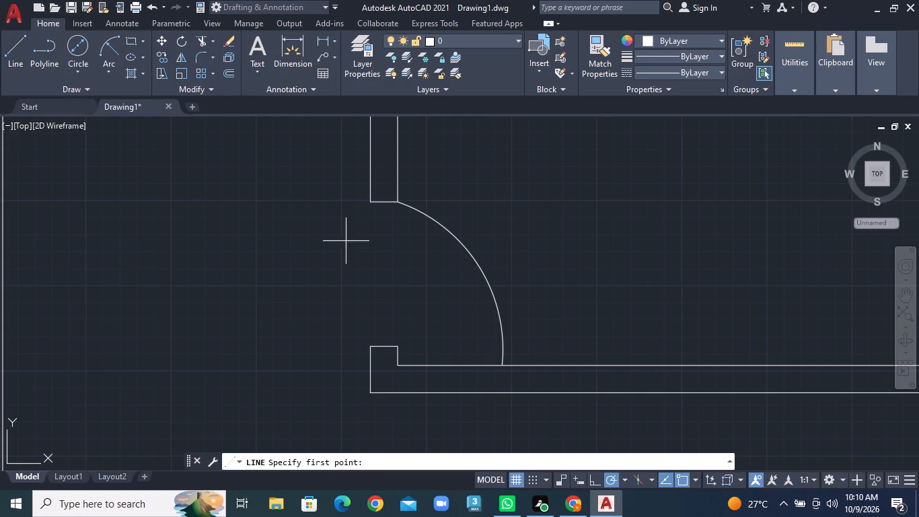
click(398, 347)
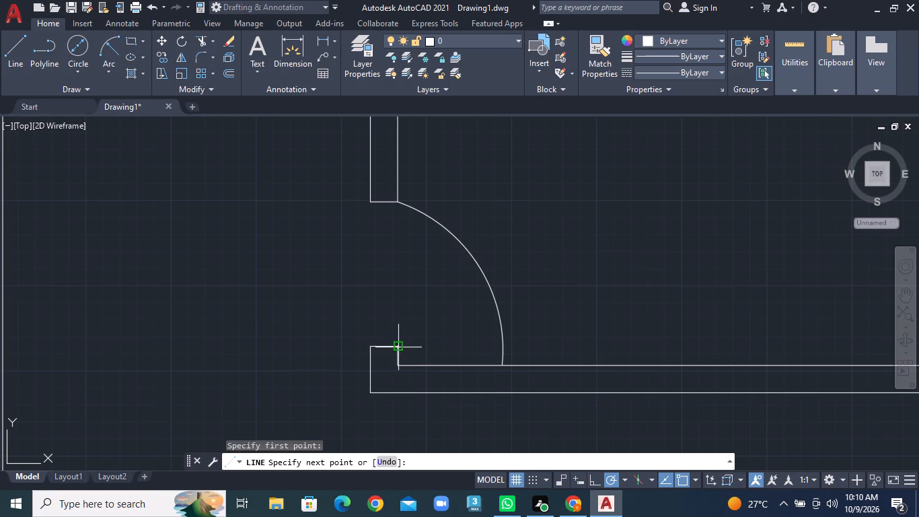
click(478, 261)
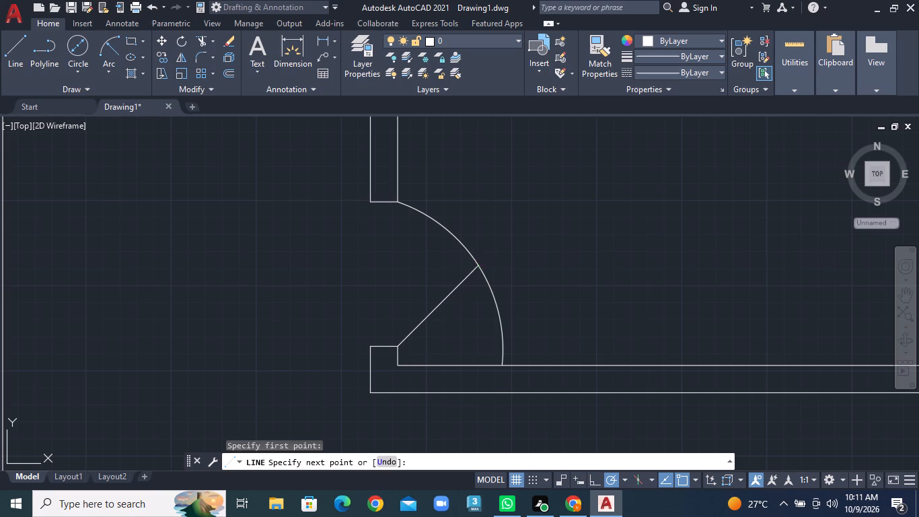
right_click(478, 261)
click(513, 272)
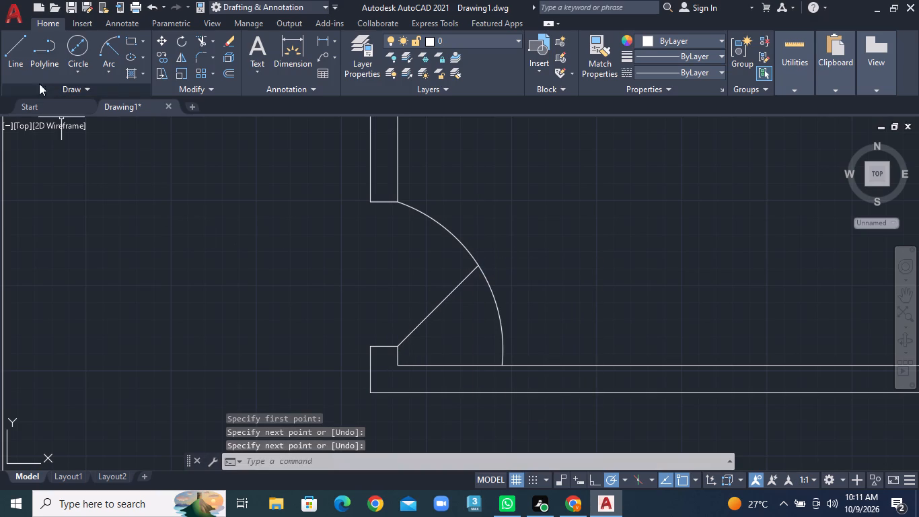
click(11, 47)
click(398, 349)
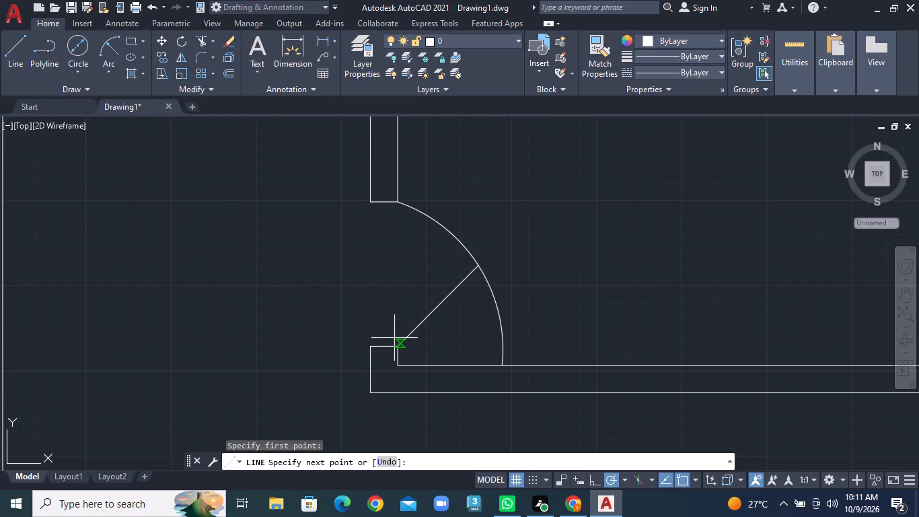
click(392, 337)
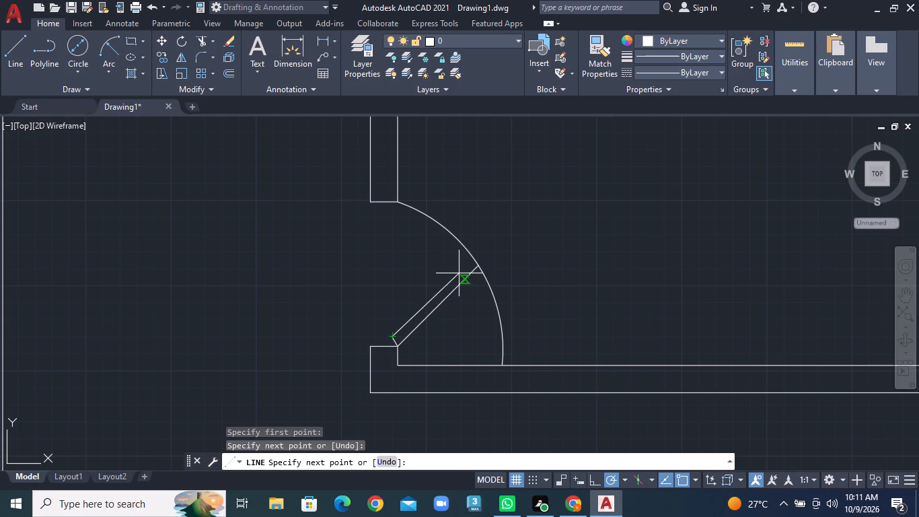
click(471, 258)
right_click(471, 258)
click(498, 263)
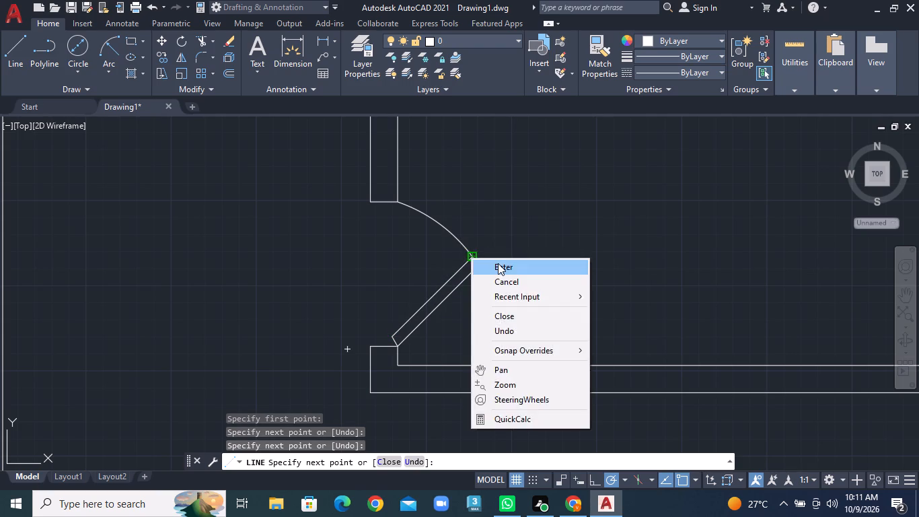
scroll(593, 341, up, 1)
scroll(594, 342, down, 4)
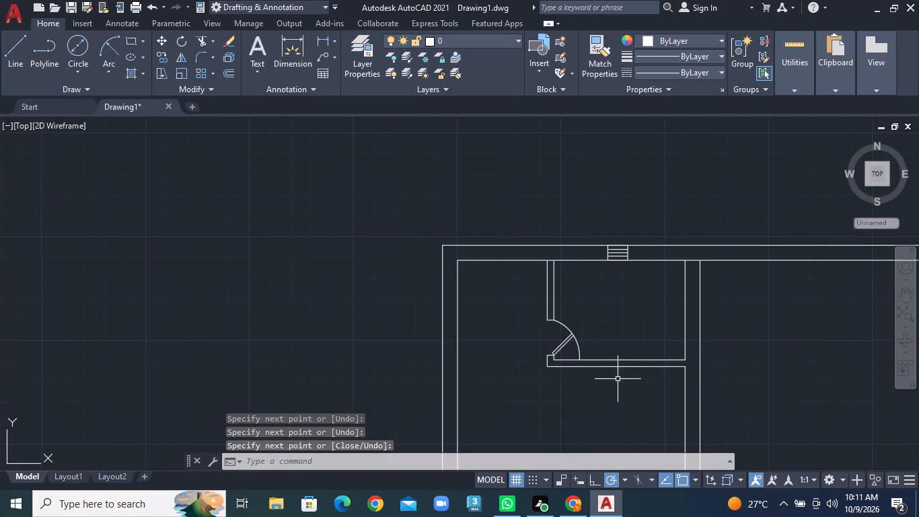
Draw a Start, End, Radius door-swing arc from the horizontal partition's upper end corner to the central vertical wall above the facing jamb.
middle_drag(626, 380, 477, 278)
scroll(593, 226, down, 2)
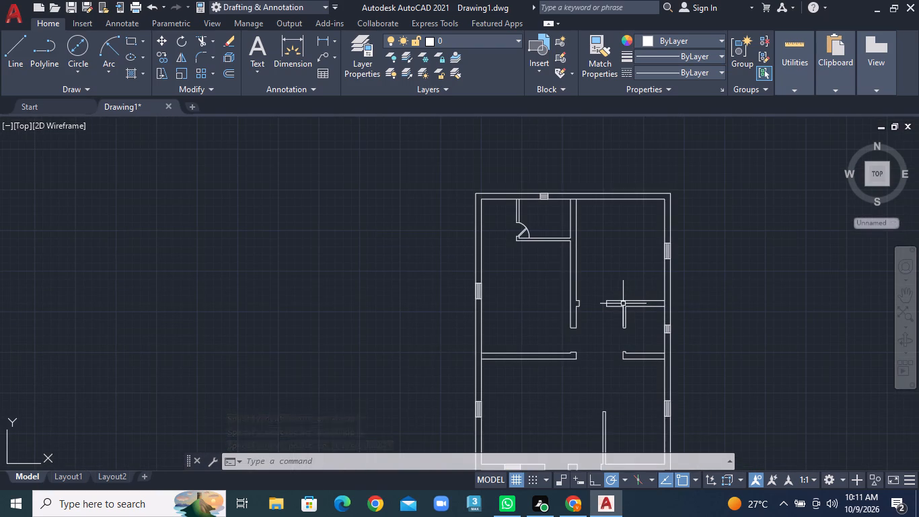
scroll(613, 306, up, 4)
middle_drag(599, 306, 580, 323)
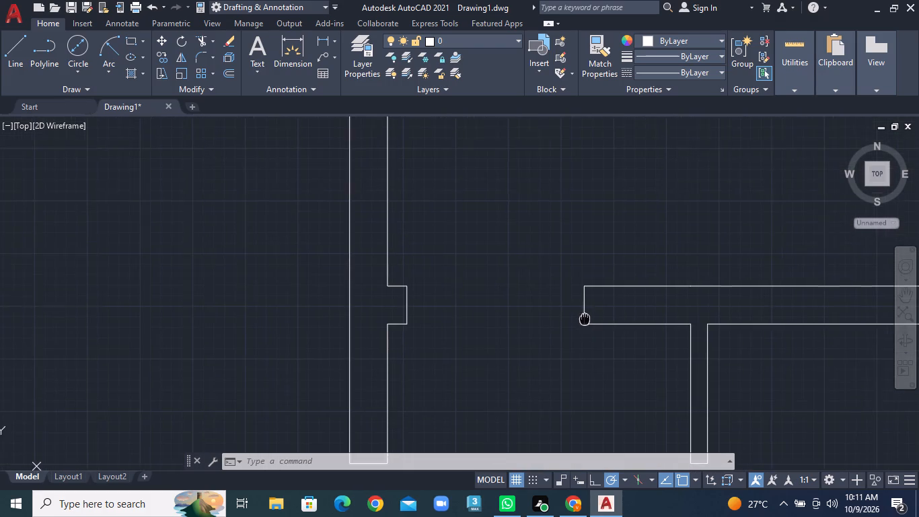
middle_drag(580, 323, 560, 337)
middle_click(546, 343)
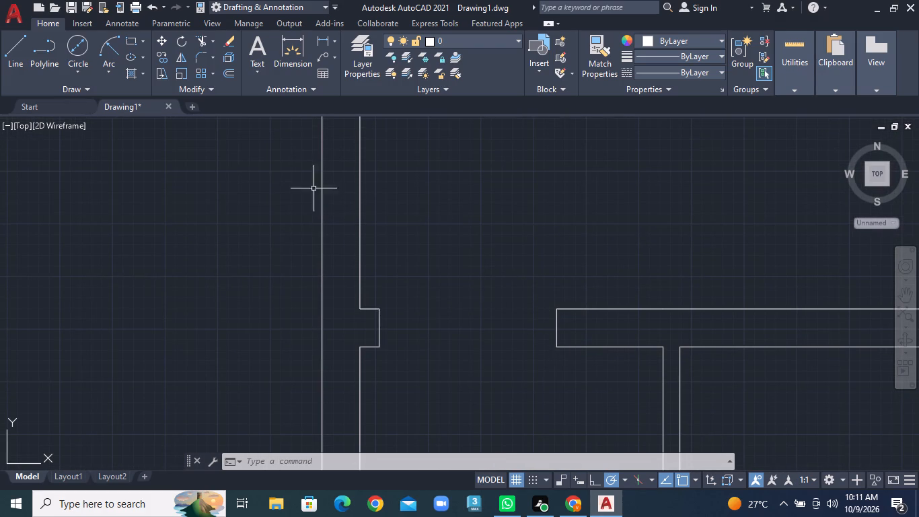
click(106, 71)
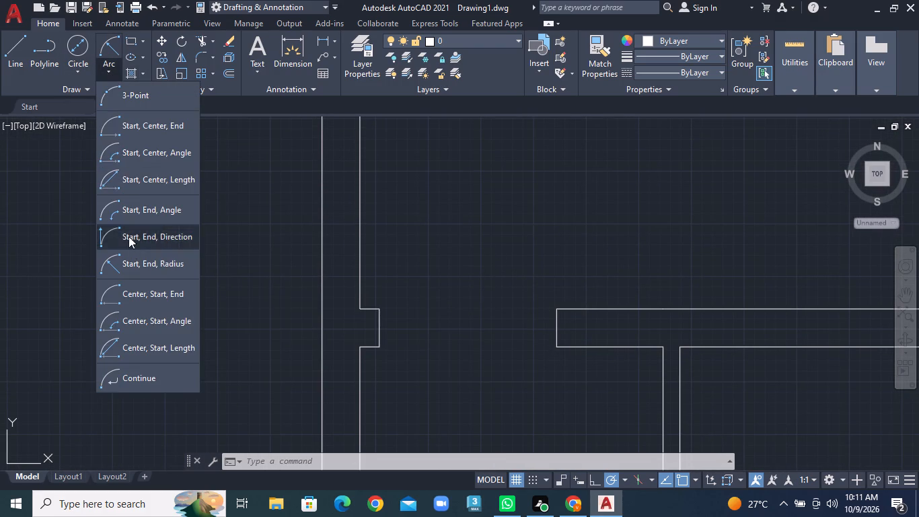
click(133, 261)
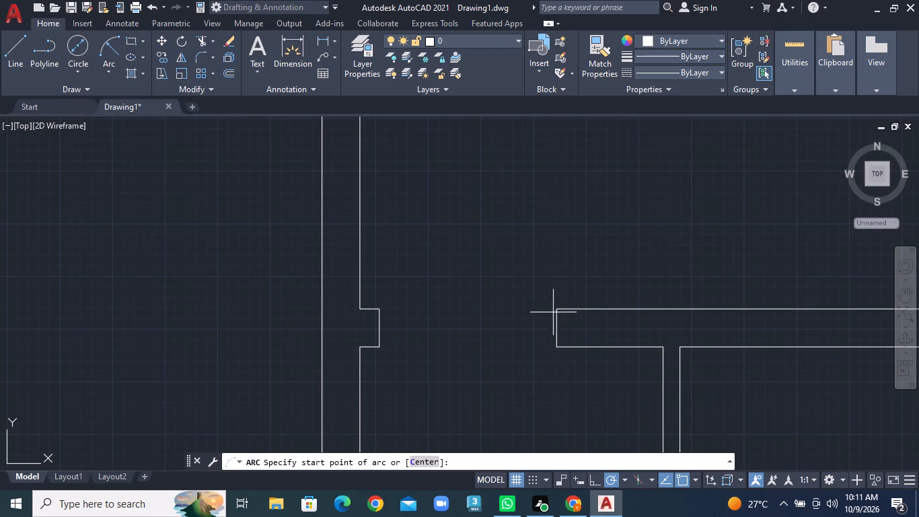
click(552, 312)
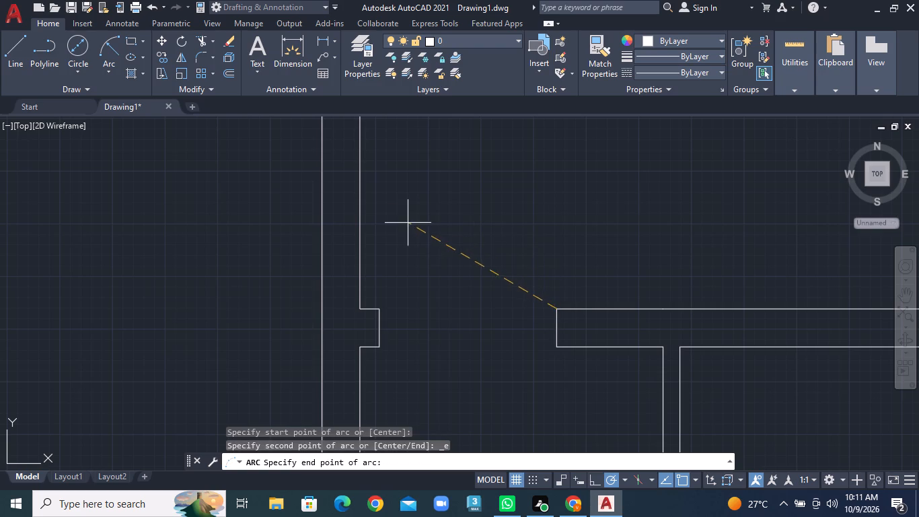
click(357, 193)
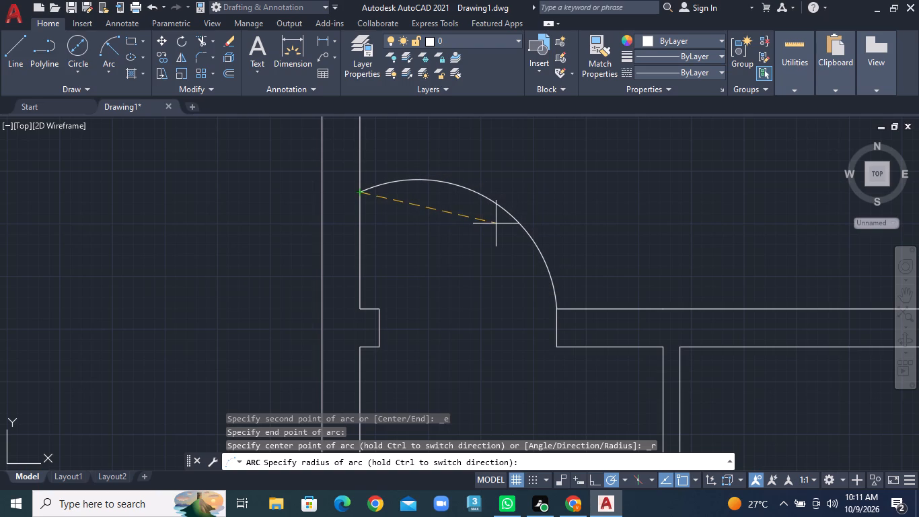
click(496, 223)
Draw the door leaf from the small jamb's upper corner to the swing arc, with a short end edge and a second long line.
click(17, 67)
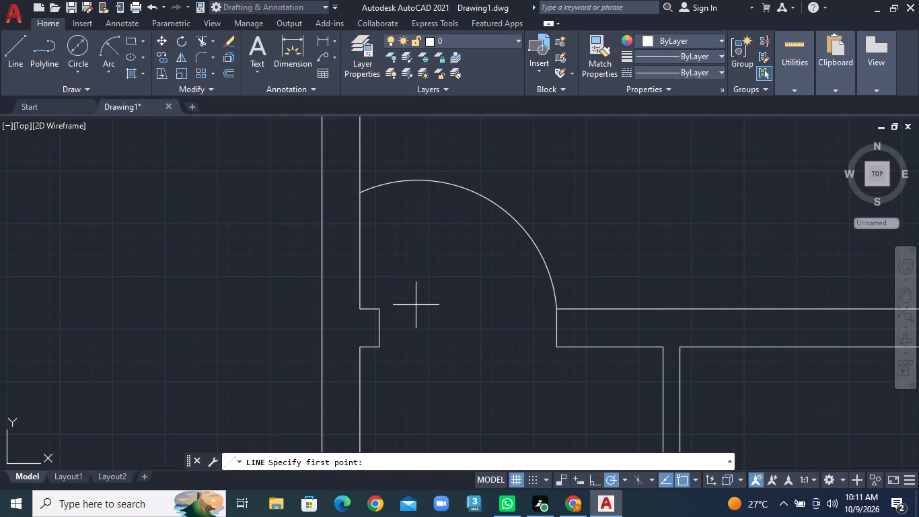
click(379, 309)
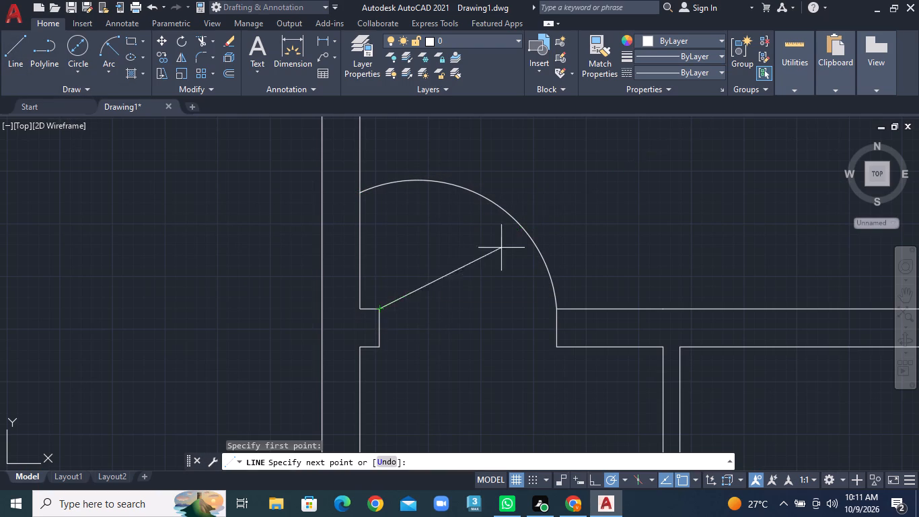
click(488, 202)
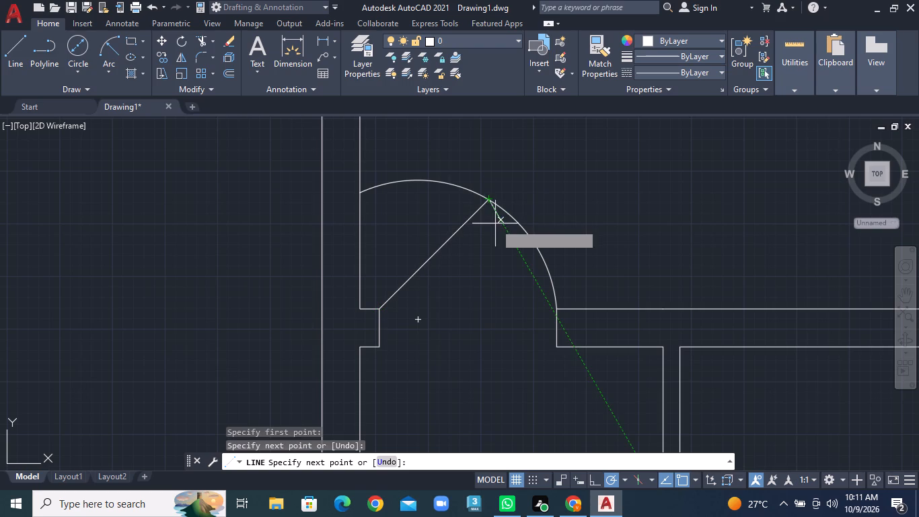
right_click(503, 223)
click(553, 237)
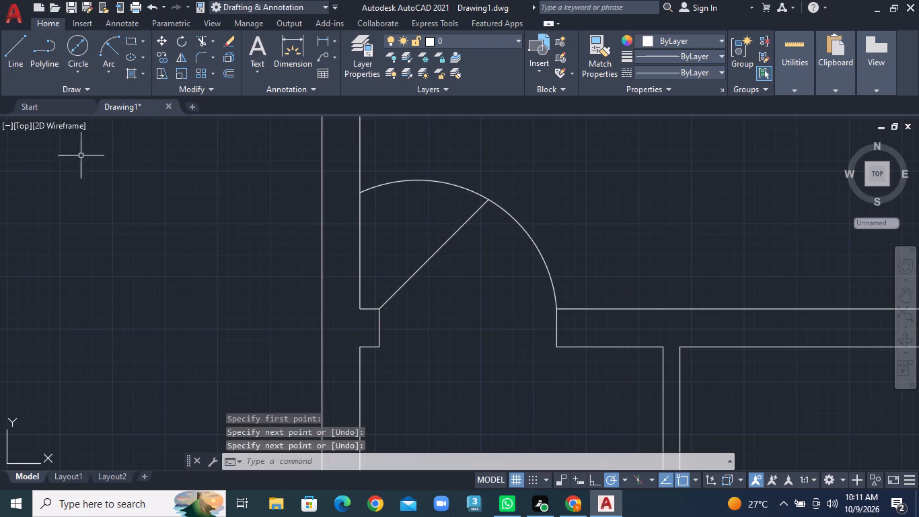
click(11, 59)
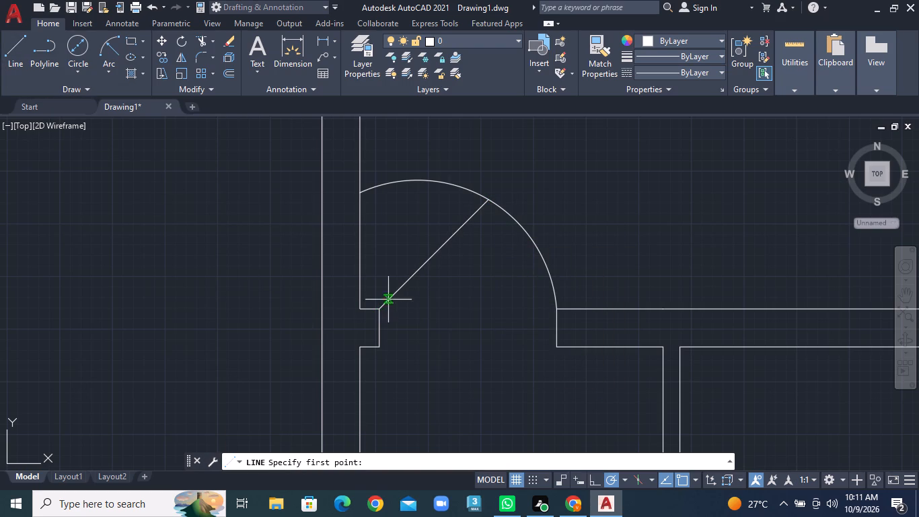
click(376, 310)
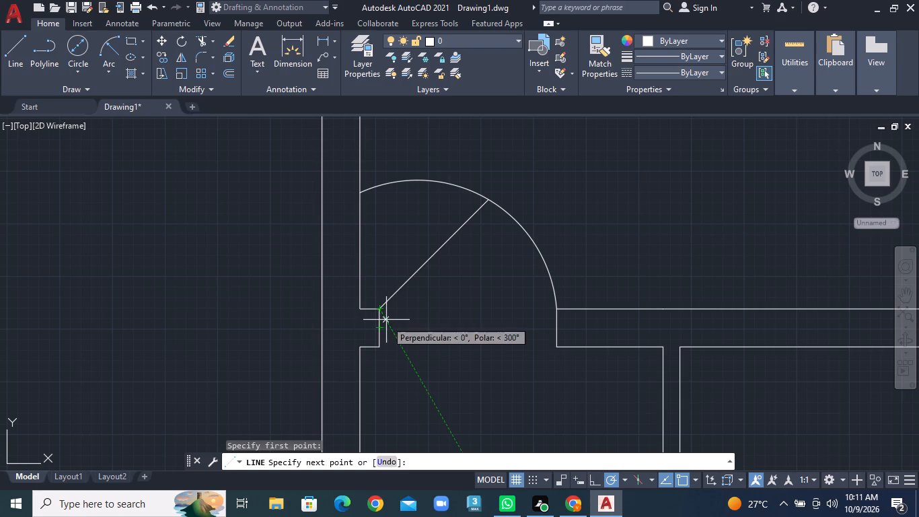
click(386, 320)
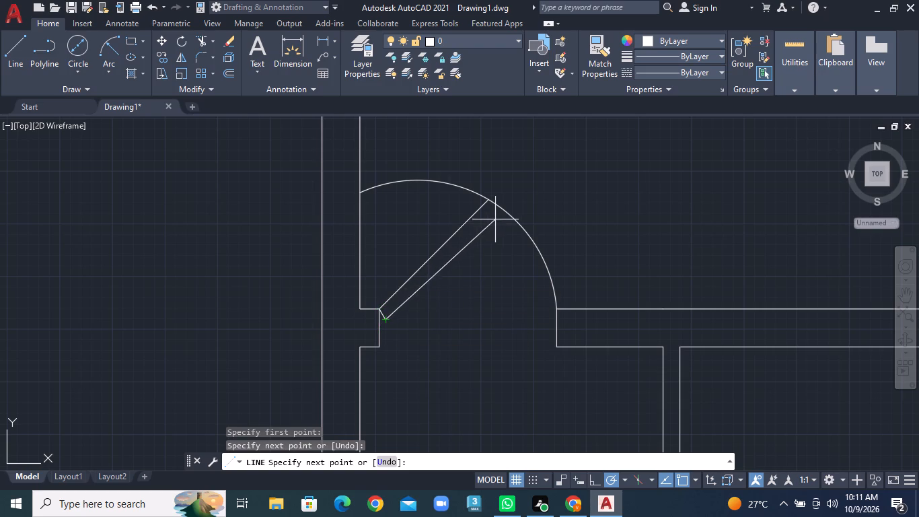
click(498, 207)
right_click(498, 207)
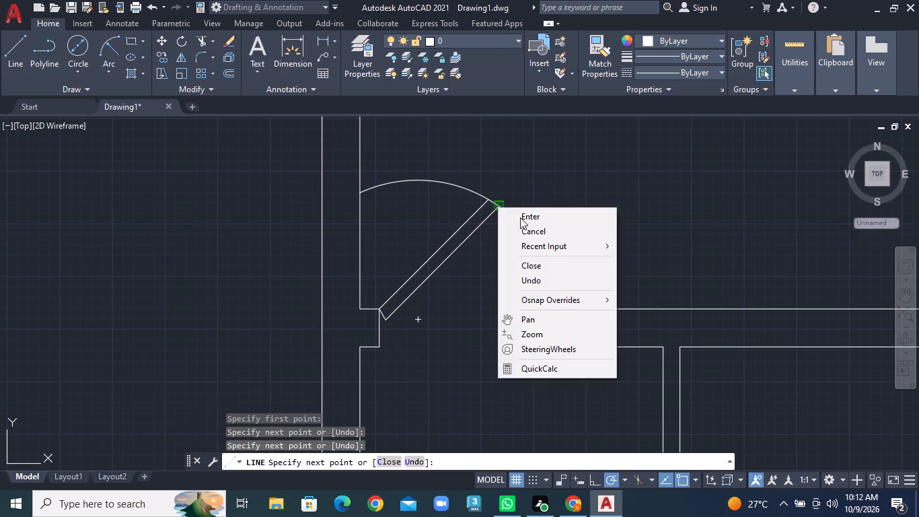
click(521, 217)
Examine the newly drawn door in relation to the small top room's door and the rest of the plan.
scroll(661, 394, down, 6)
middle_drag(661, 394, 540, 300)
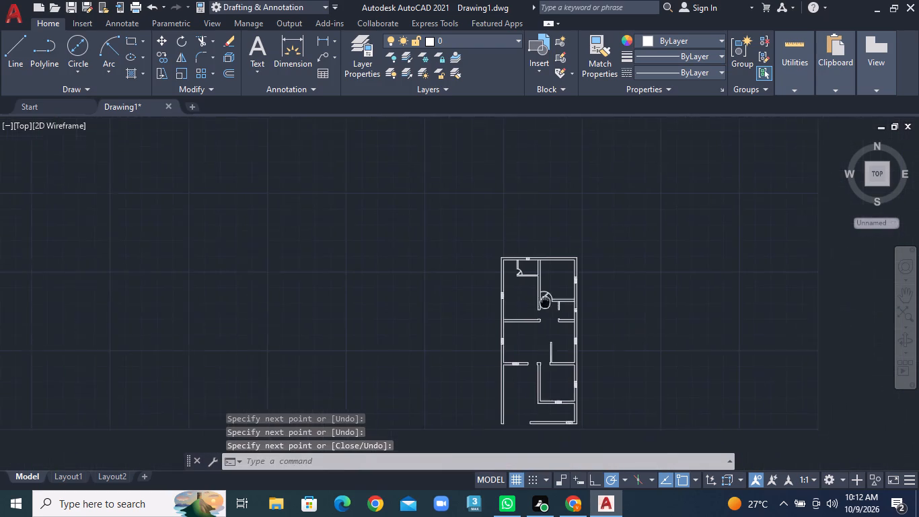
middle_drag(540, 300, 536, 300)
scroll(503, 284, up, 4)
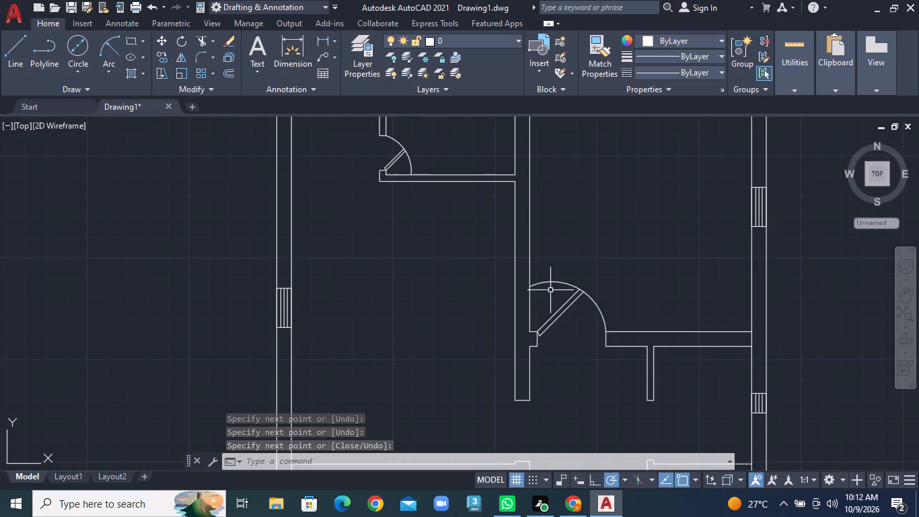
scroll(550, 284, down, 2)
middle_drag(613, 316, 597, 312)
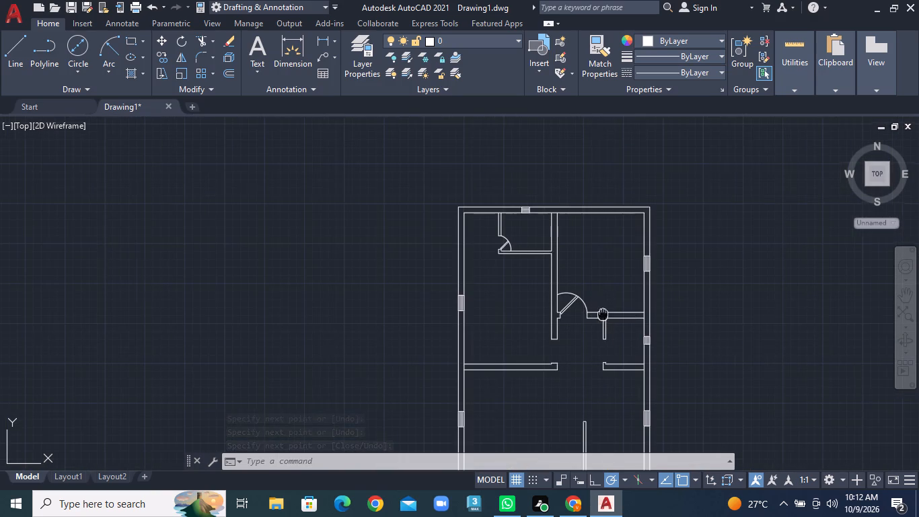
middle_drag(597, 312, 566, 306)
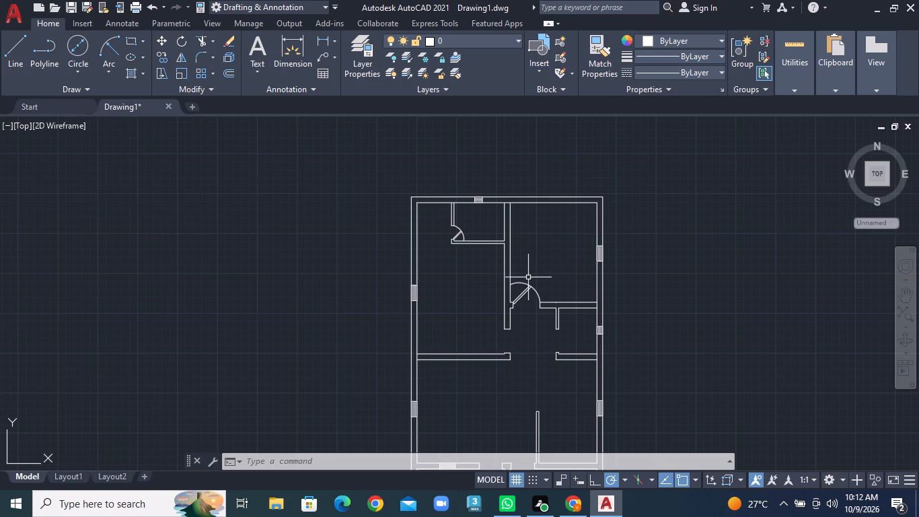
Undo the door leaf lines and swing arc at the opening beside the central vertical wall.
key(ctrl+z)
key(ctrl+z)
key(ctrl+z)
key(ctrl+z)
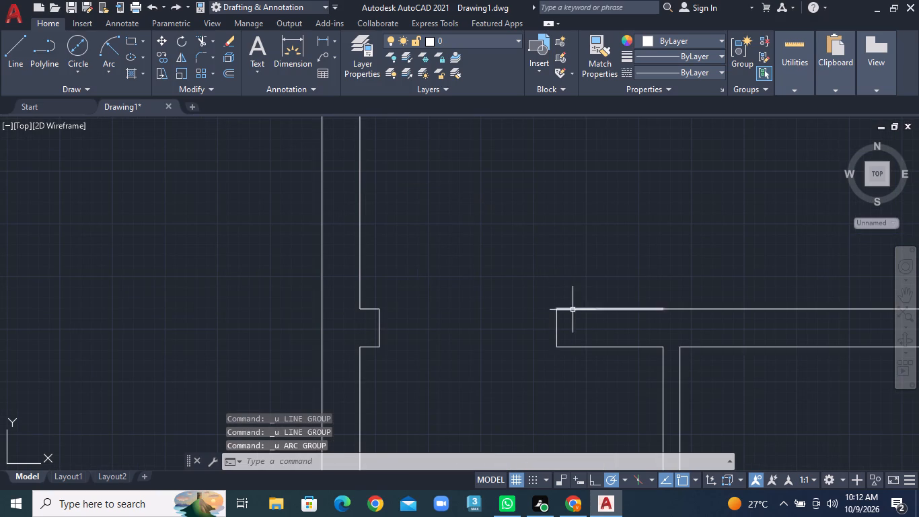
Undo all the door leaf drawing and trimming and the swing arc at the small top room's opening.
key(ctrl+z)
key(ctrl+z)
key(ctrl+z)
key(ctrl+z)
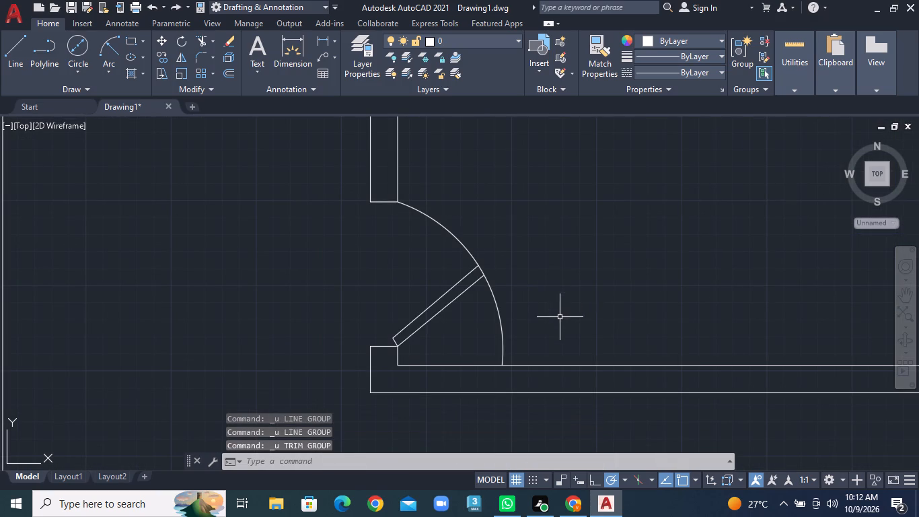
key(ctrl+z)
key(ctrl+z)
key(ctrl+z)
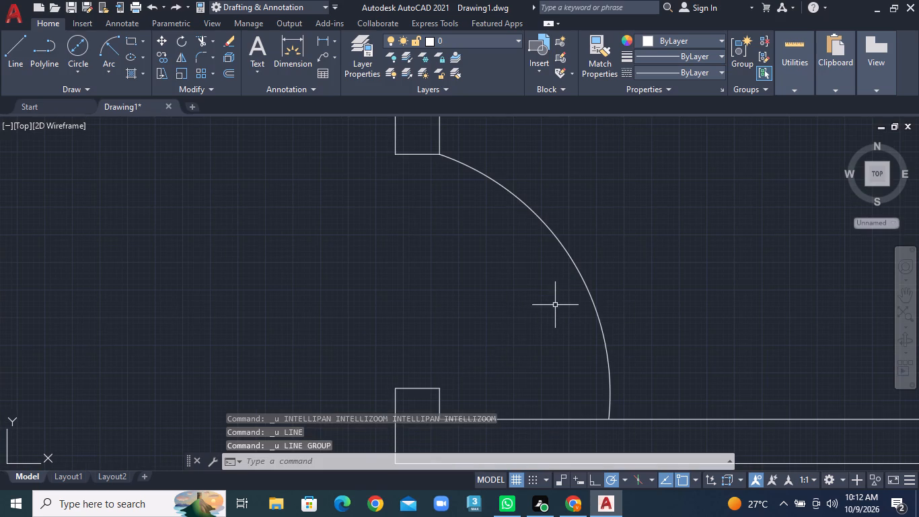
key(ctrl+z)
key(ctrl+z)
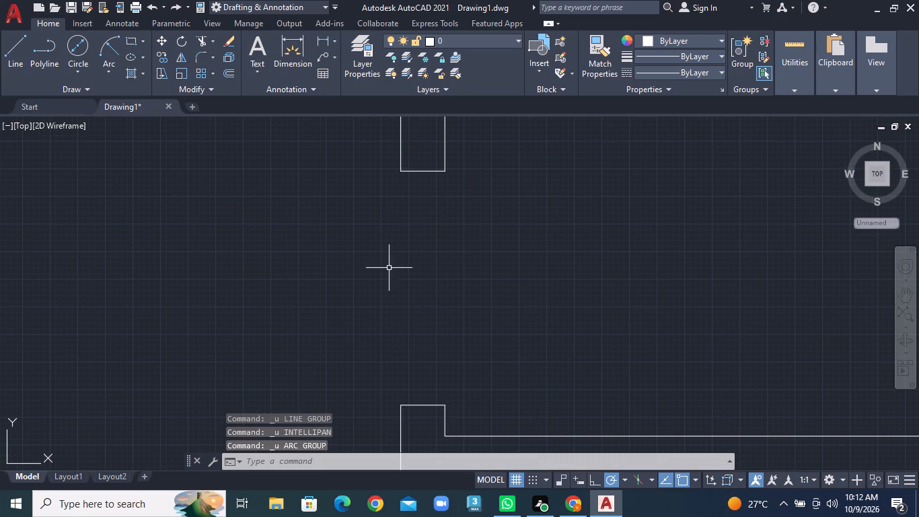
Offset the lower jamb's top edge 2' upward at the small top room's door opening.
click(231, 74)
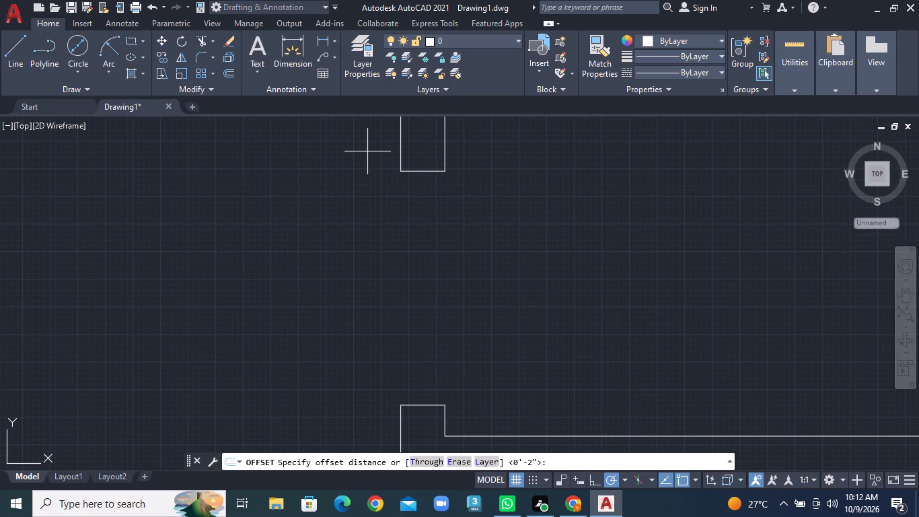
text(2')
key(Return)
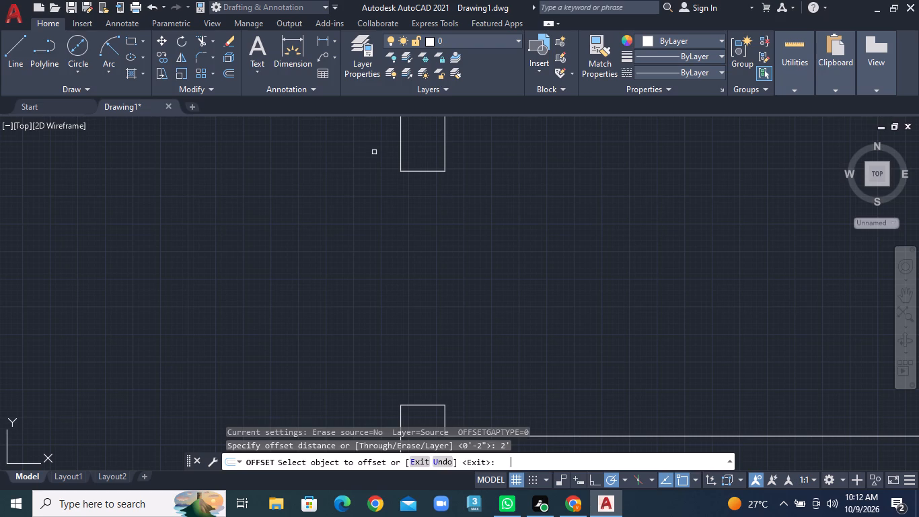
click(414, 405)
click(424, 268)
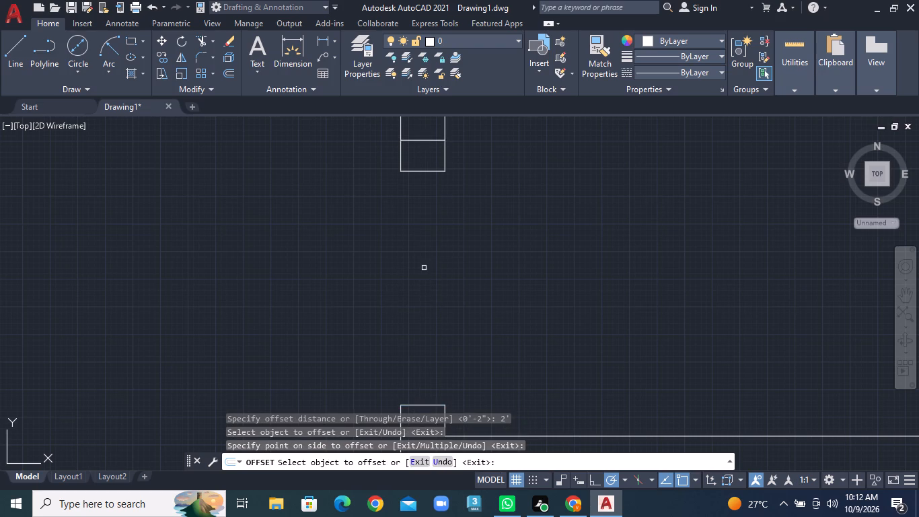
Trim away the upper jamb's old end line and both wall edges below the offset line.
scroll(469, 285, down, 1)
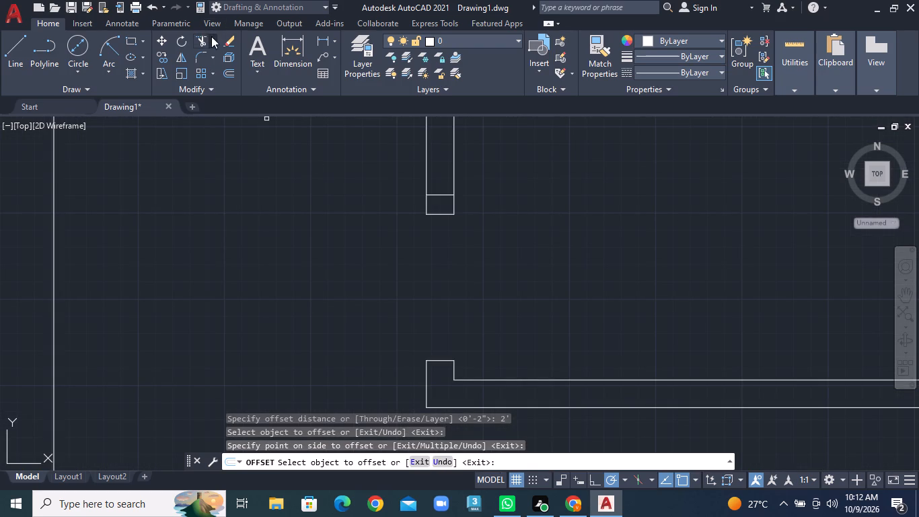
click(212, 36)
click(218, 60)
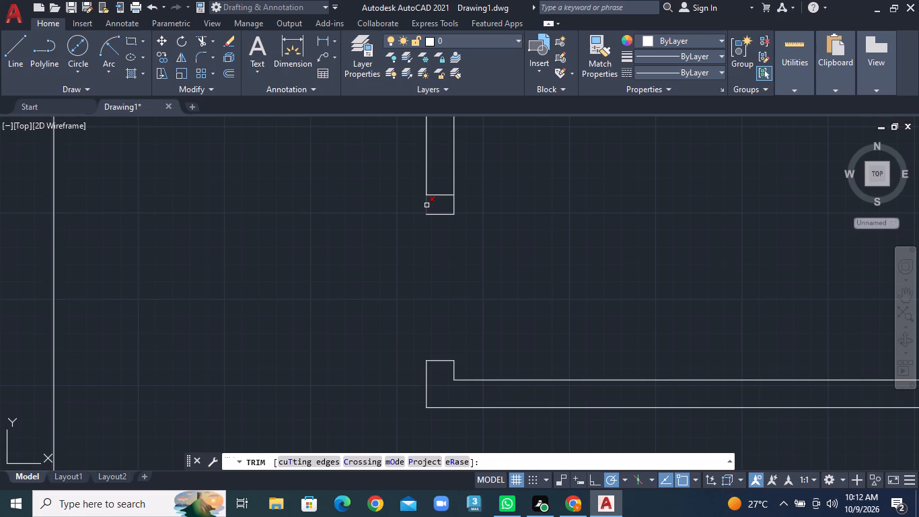
click(427, 205)
click(434, 215)
click(453, 209)
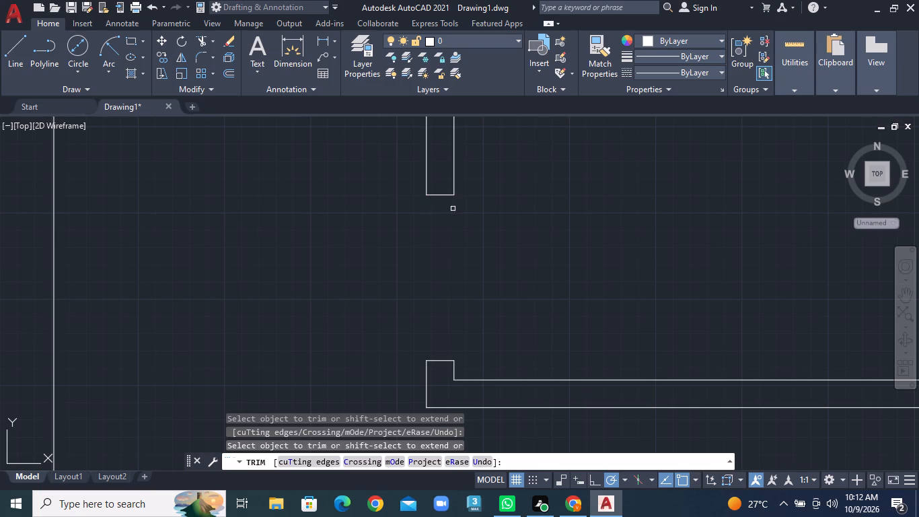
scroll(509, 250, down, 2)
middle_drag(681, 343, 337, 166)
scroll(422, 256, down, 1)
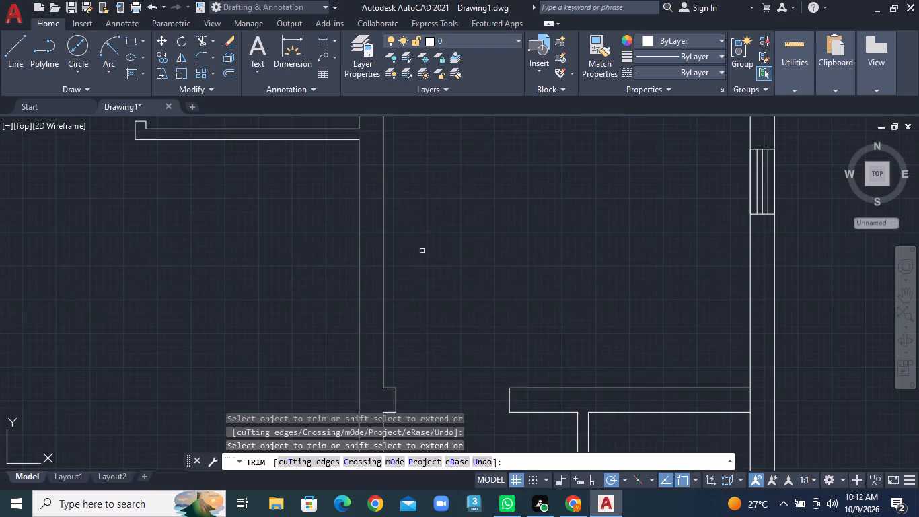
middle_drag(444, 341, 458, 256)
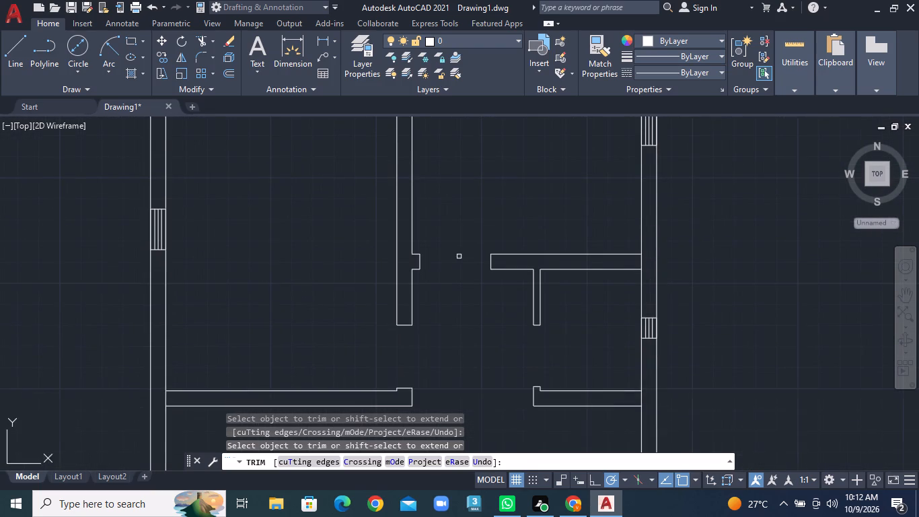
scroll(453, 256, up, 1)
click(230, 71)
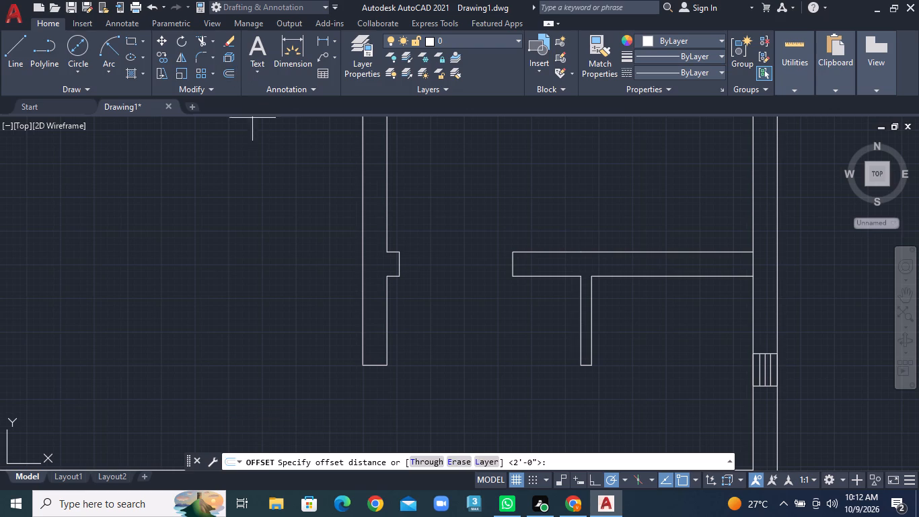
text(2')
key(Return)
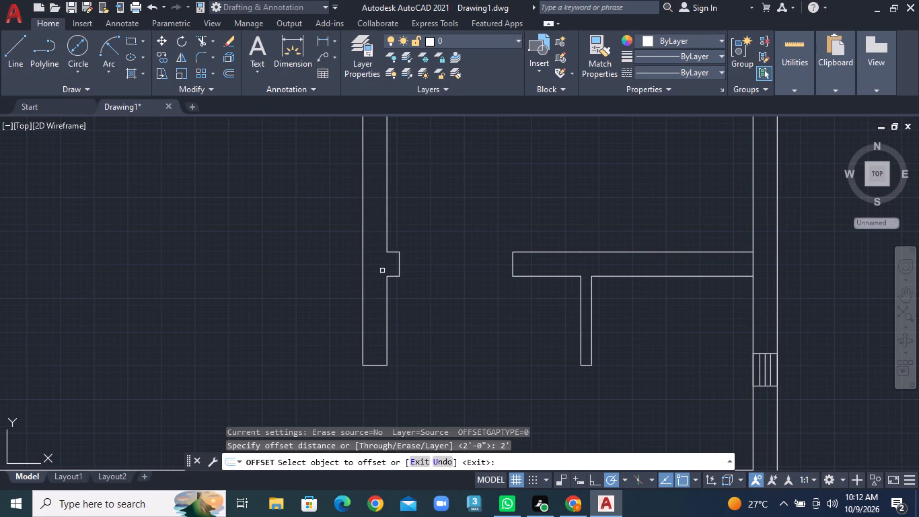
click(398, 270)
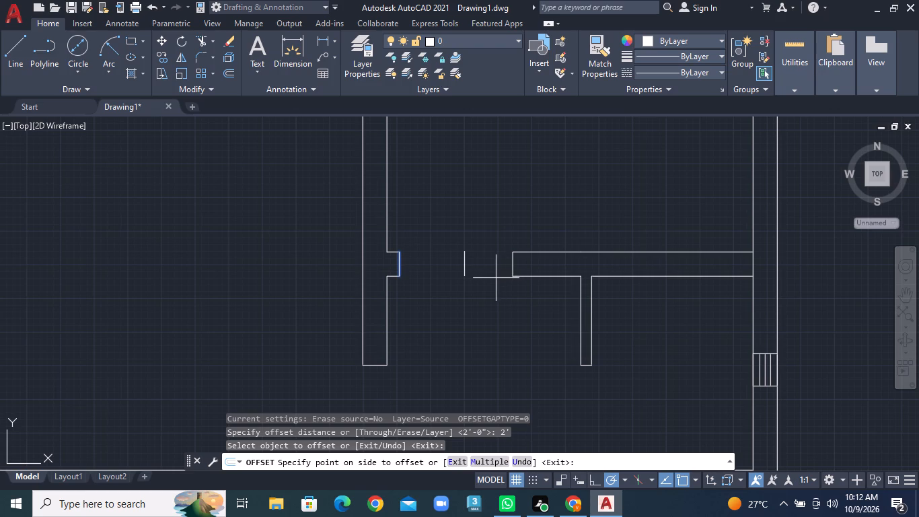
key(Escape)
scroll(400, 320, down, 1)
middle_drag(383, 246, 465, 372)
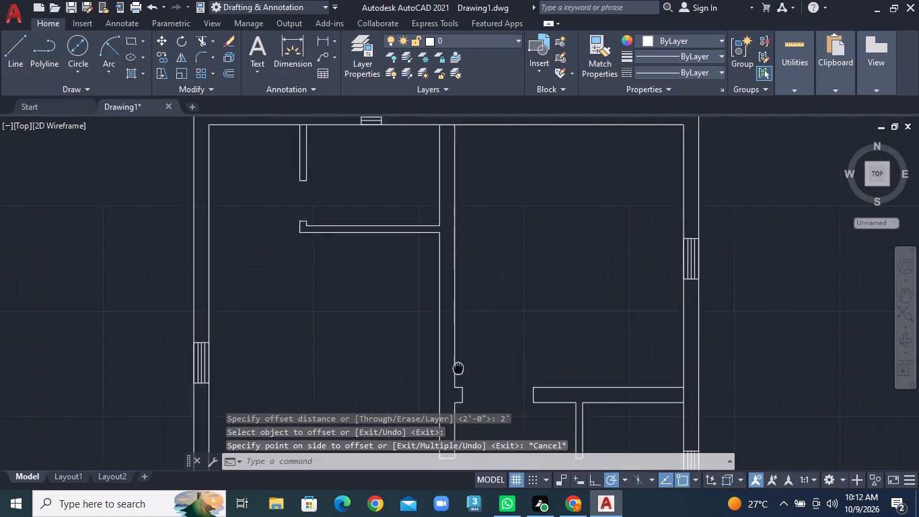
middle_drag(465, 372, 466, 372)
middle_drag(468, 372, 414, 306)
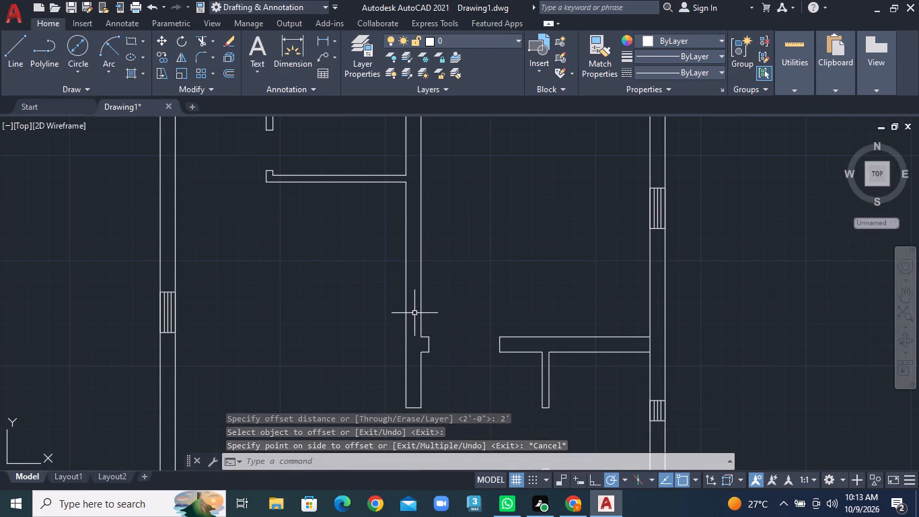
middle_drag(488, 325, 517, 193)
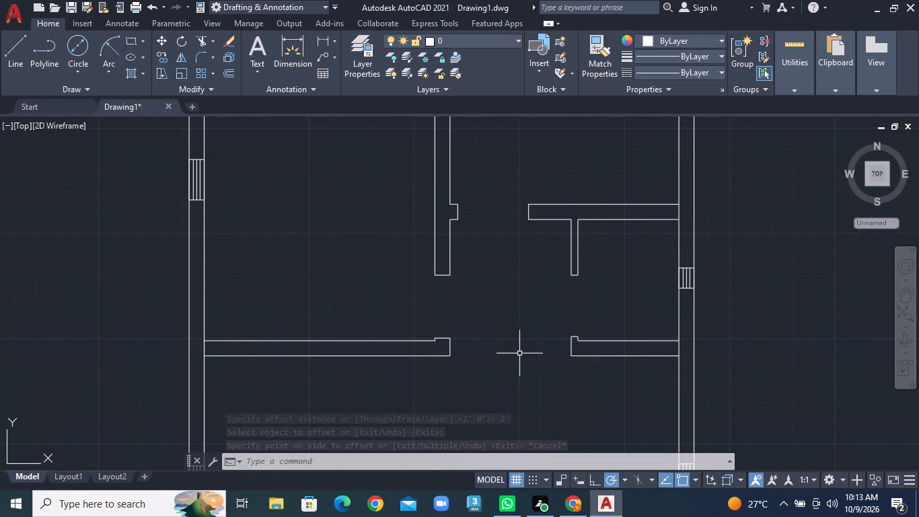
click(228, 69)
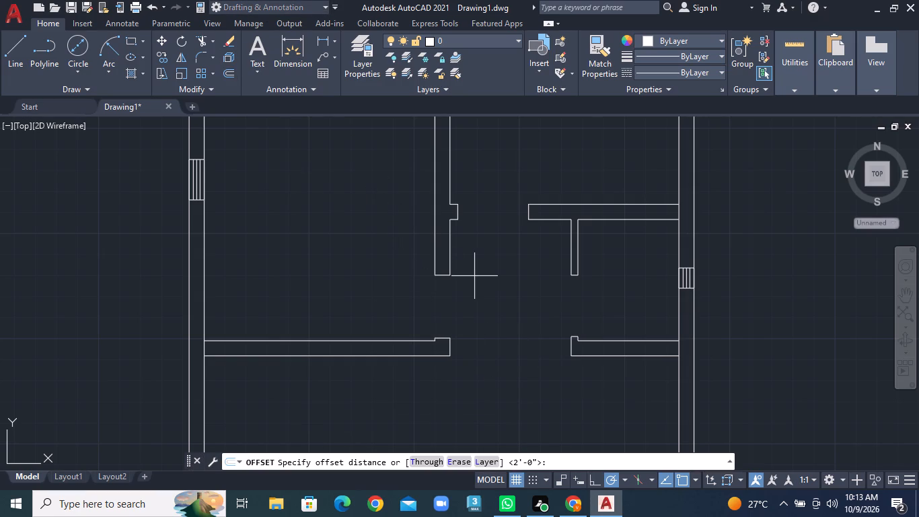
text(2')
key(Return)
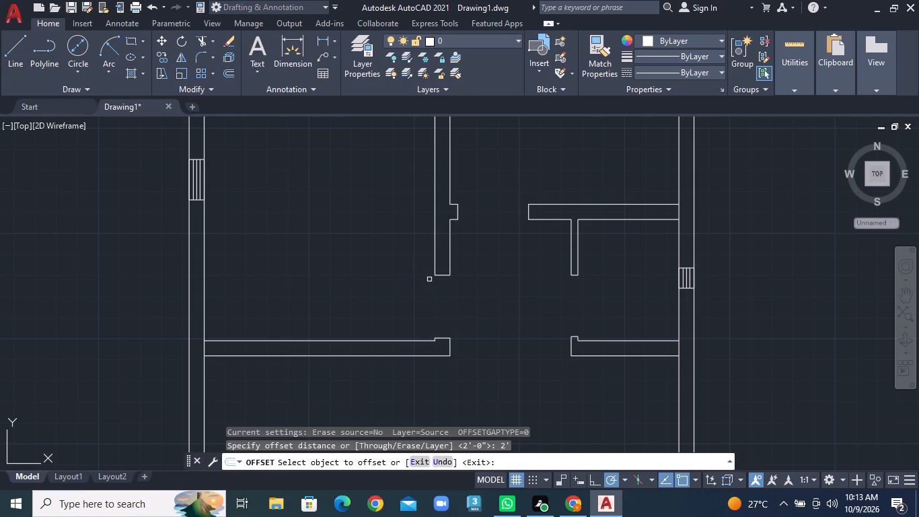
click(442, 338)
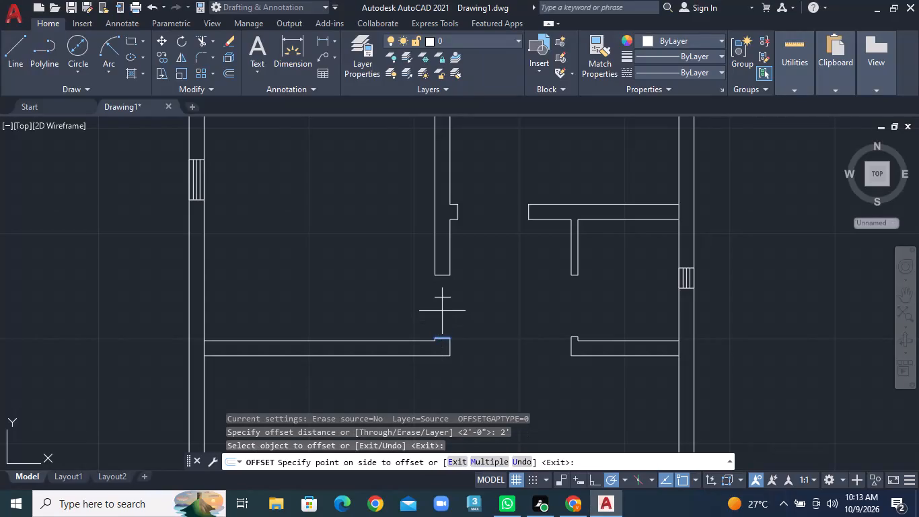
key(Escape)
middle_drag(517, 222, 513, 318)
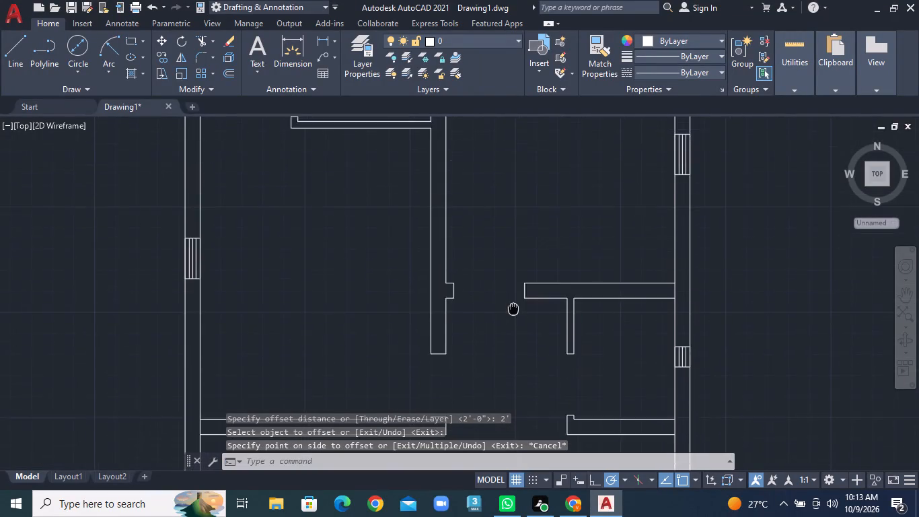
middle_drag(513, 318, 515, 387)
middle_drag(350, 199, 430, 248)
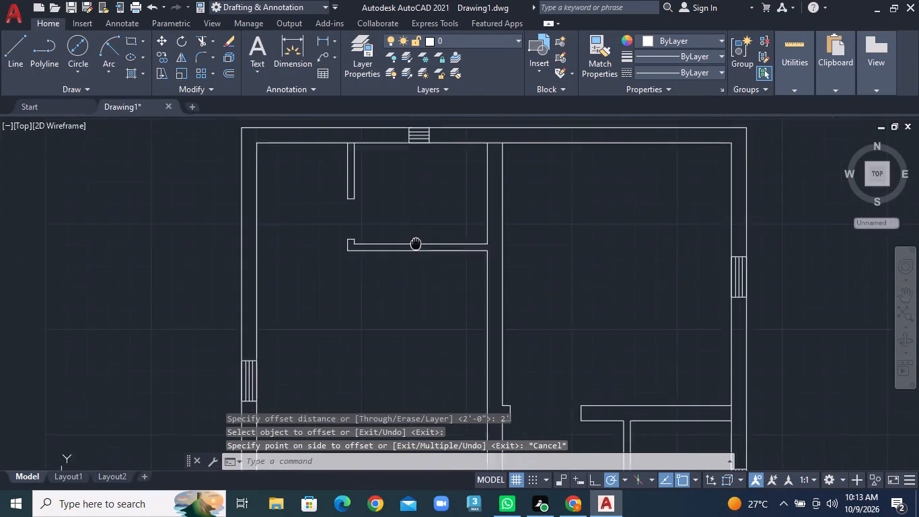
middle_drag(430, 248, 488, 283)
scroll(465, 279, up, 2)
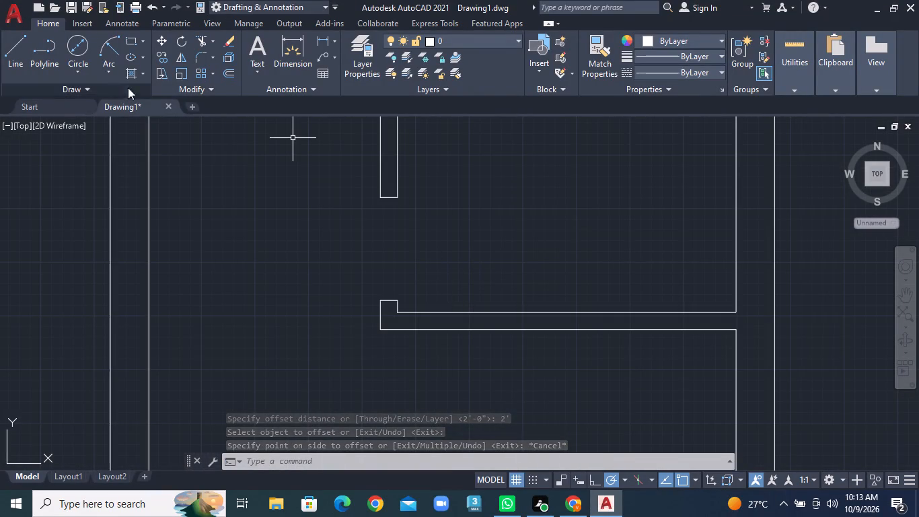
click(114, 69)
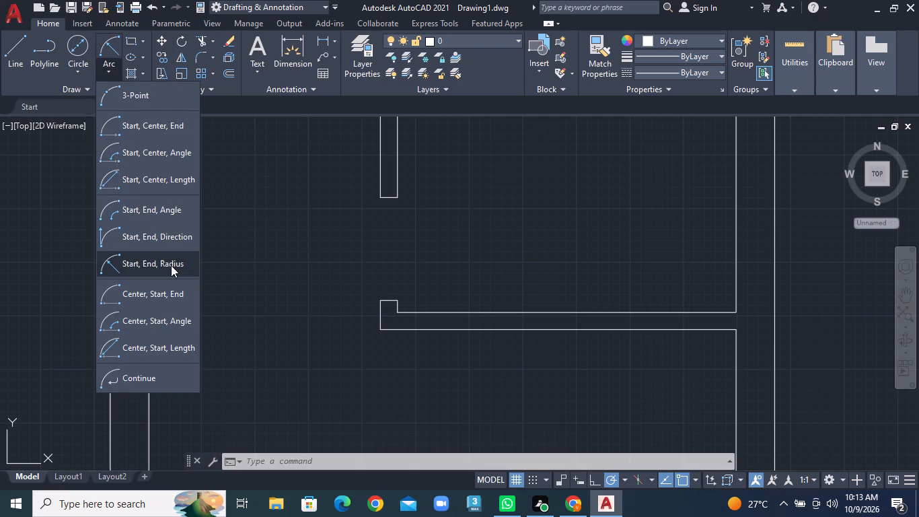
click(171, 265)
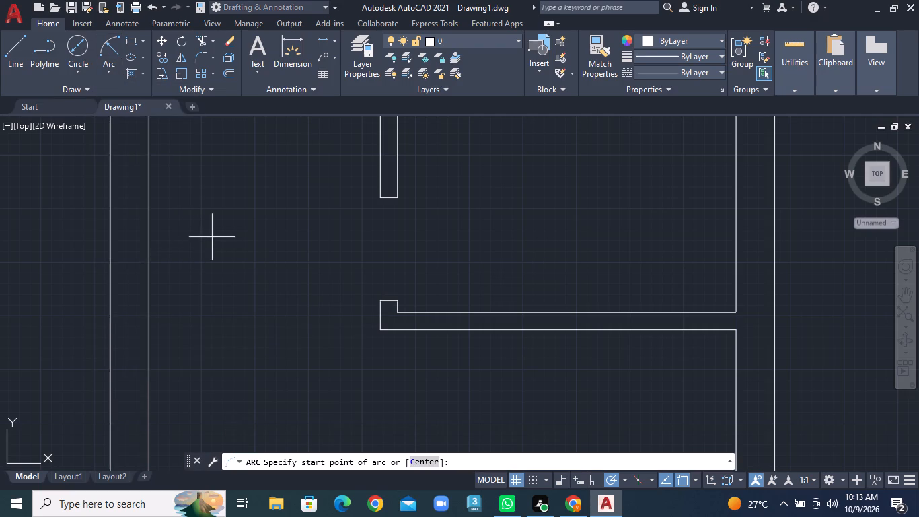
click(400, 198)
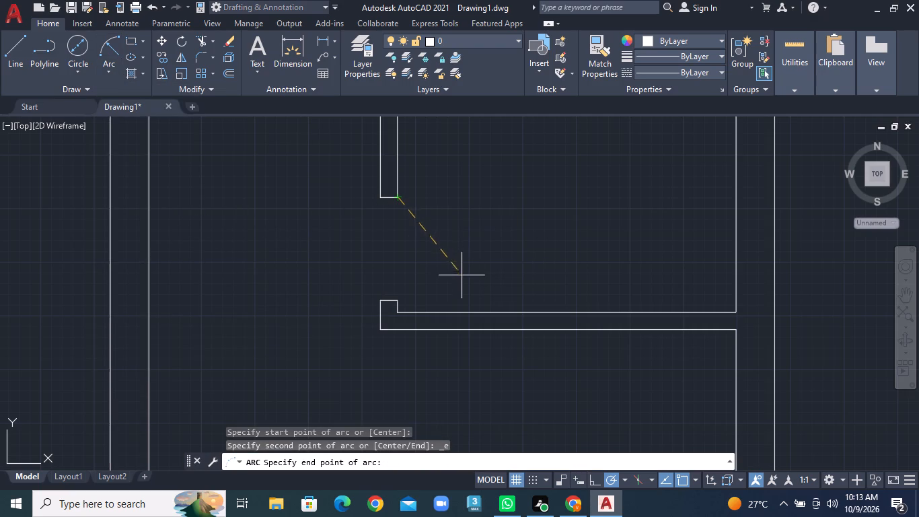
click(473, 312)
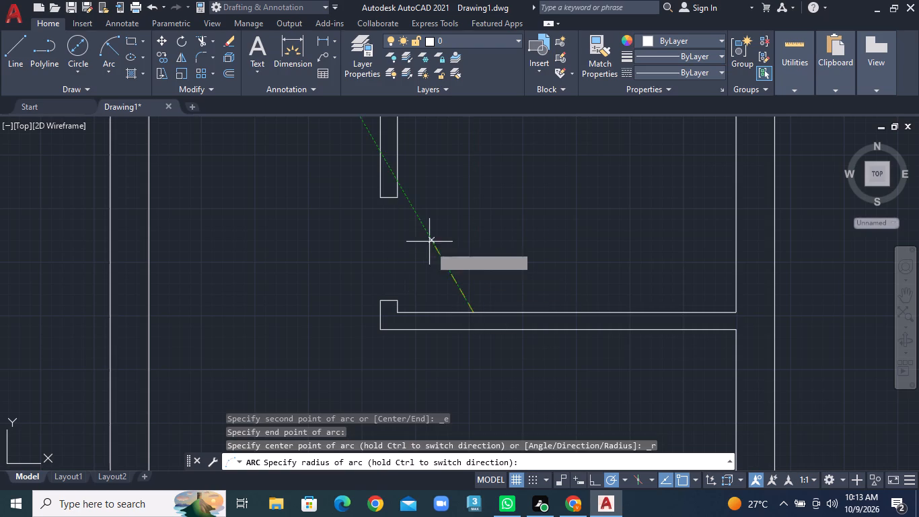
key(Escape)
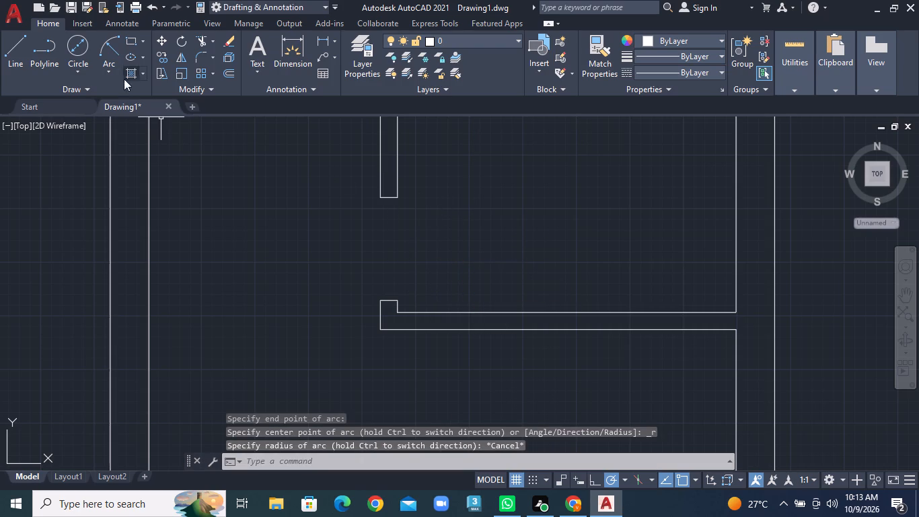
Draw a Start, End, Radius swing arc from the small top room's lower wall to the inner corner of the upper door jamb.
click(112, 66)
click(143, 266)
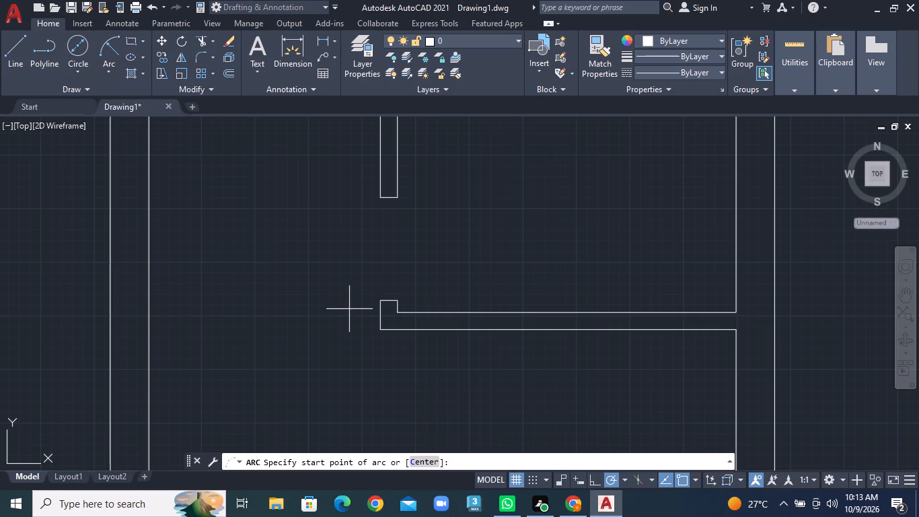
click(476, 313)
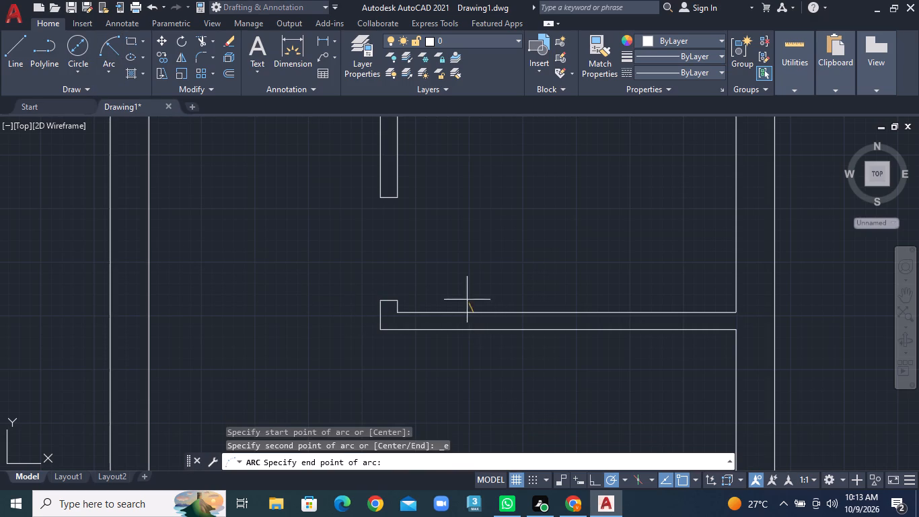
click(402, 200)
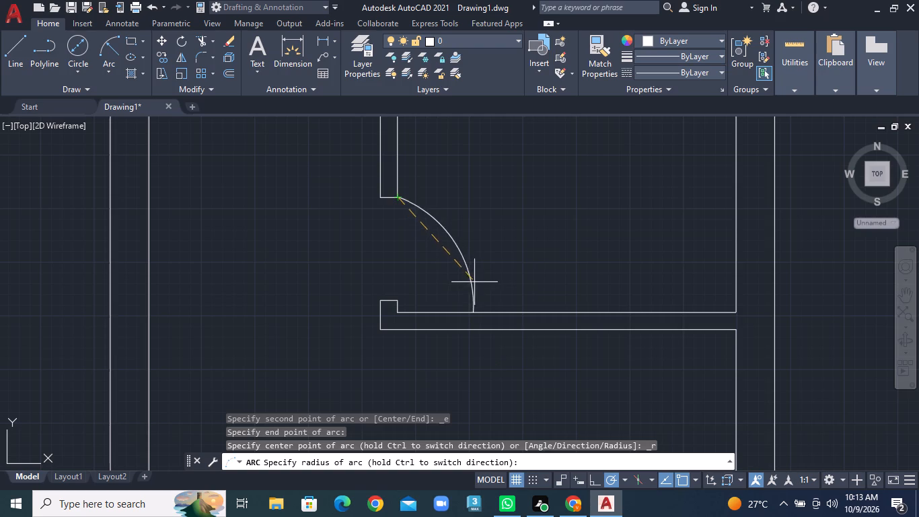
click(439, 267)
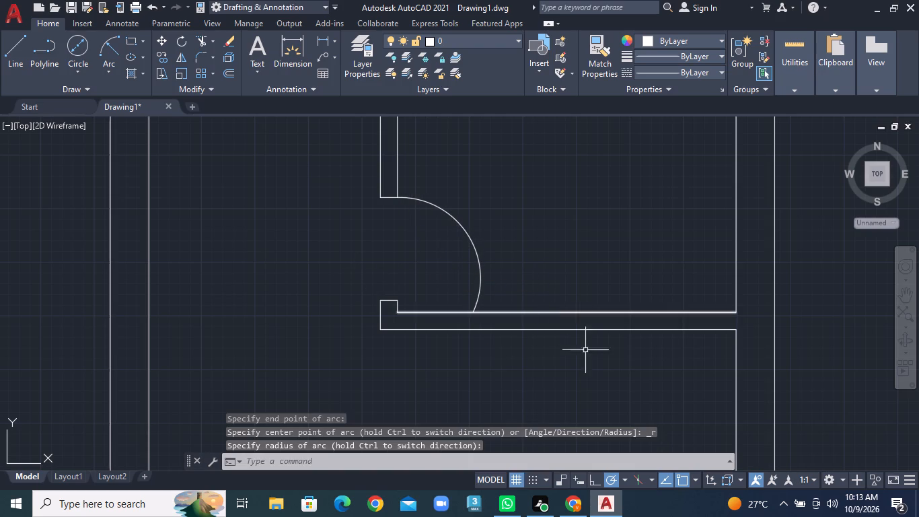
Draw a Start, End, Radius swing arc from the upper-right room's right door jamb corner to the central vertical wall.
scroll(613, 367, down, 2)
middle_drag(696, 366, 430, 210)
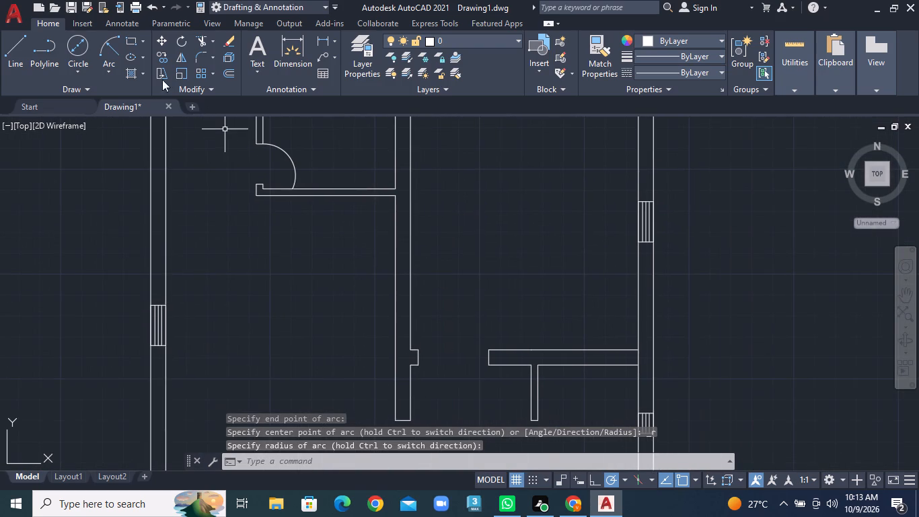
click(112, 69)
click(156, 269)
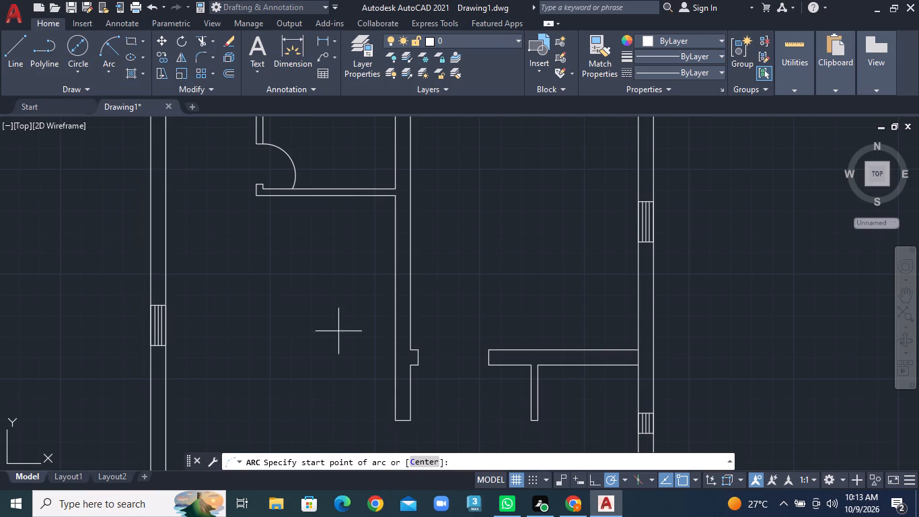
click(492, 351)
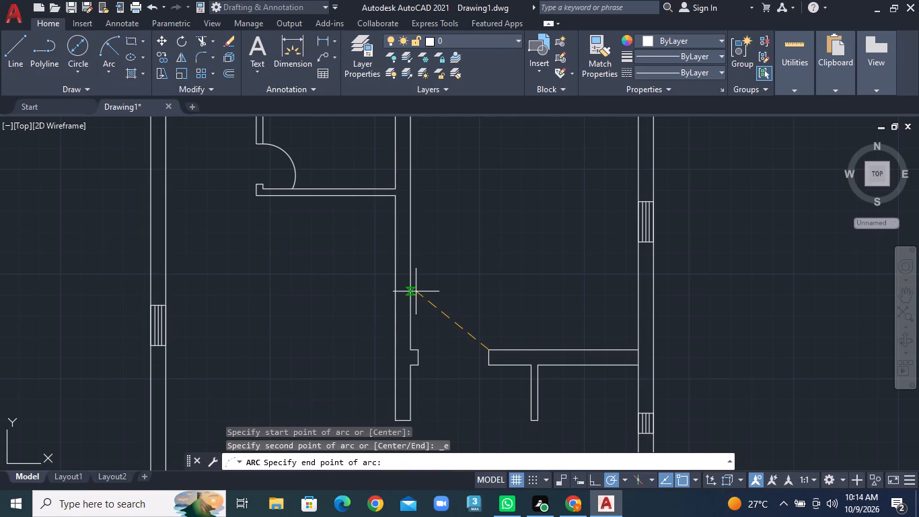
click(413, 291)
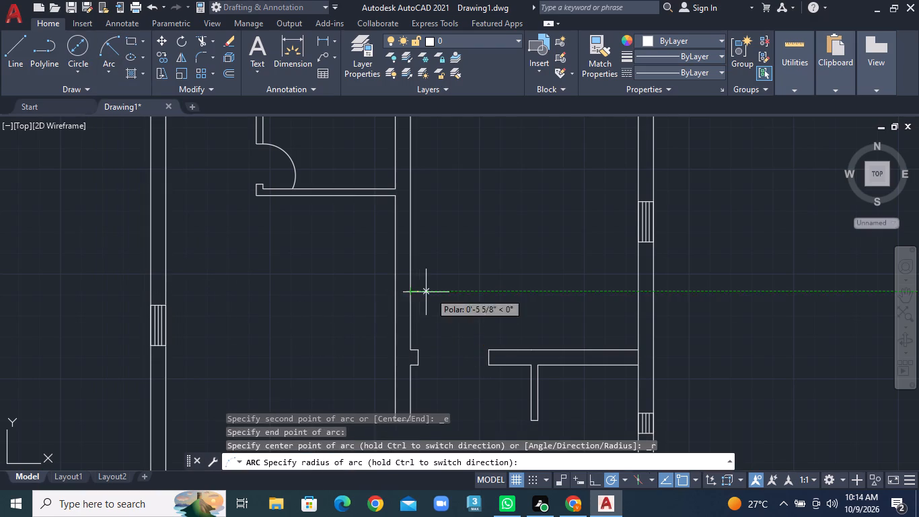
click(453, 332)
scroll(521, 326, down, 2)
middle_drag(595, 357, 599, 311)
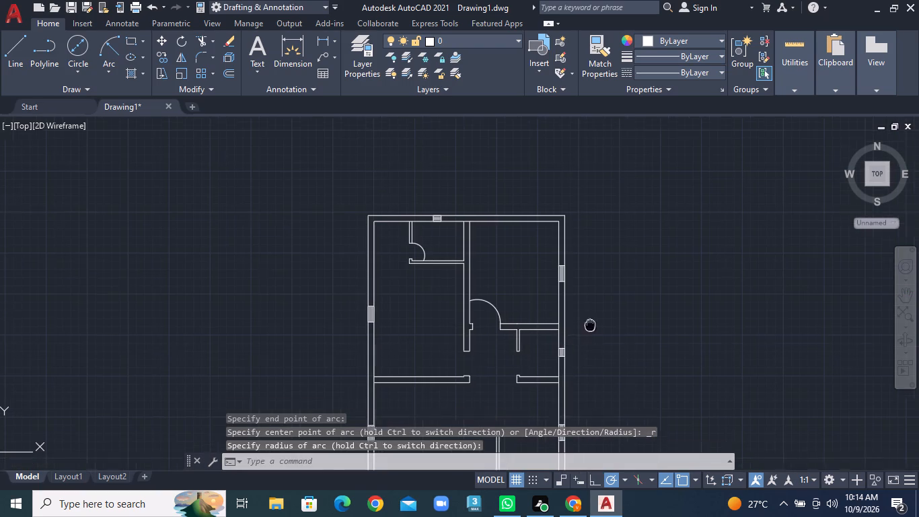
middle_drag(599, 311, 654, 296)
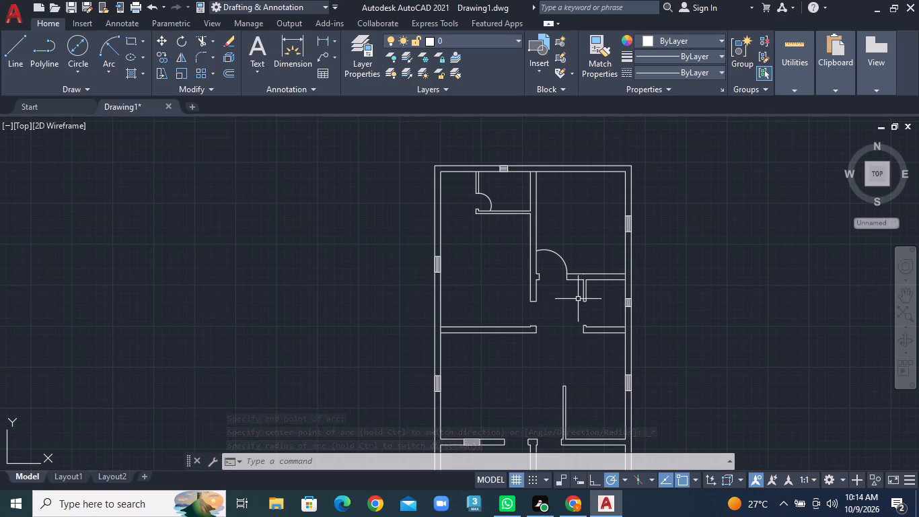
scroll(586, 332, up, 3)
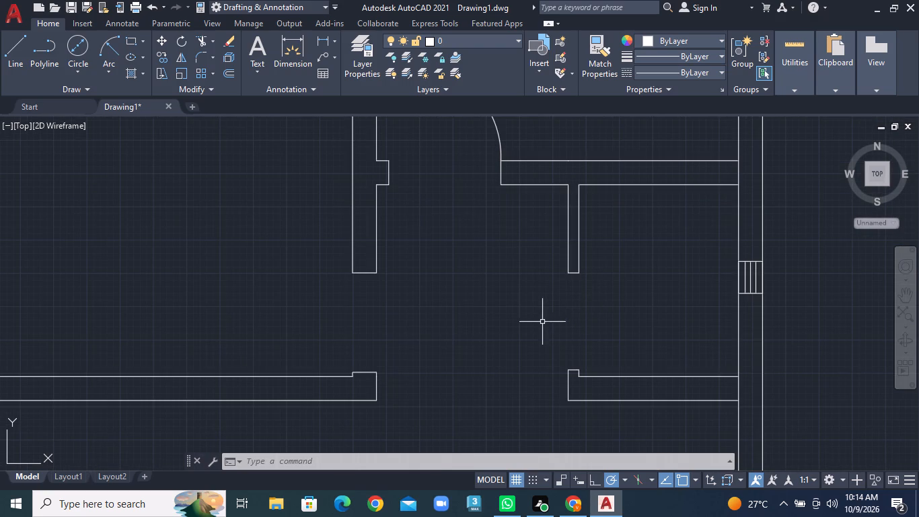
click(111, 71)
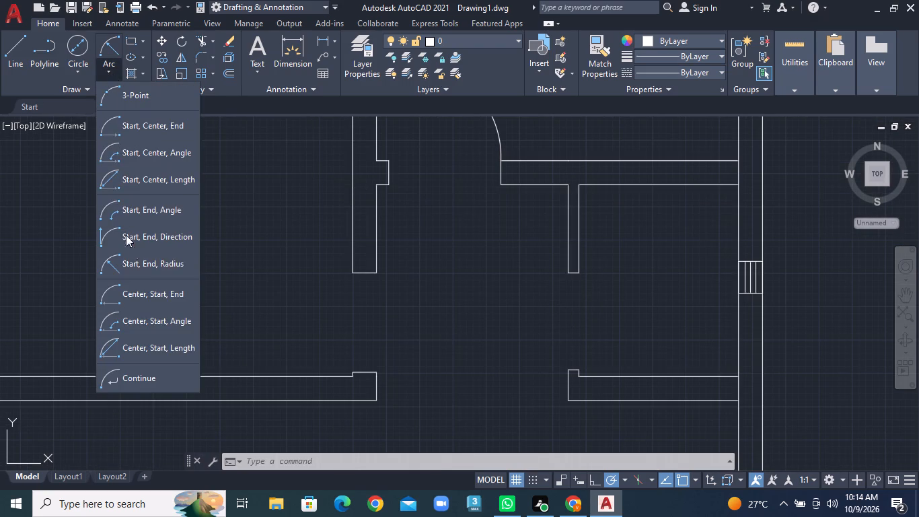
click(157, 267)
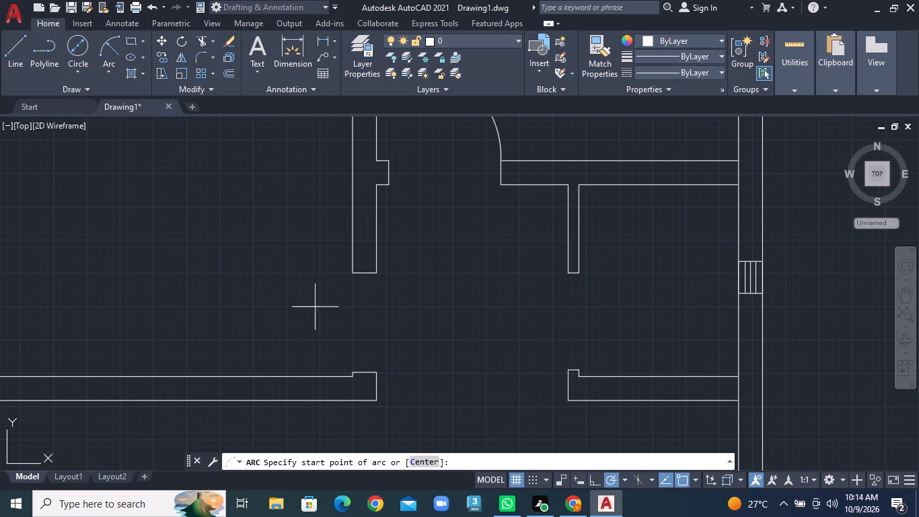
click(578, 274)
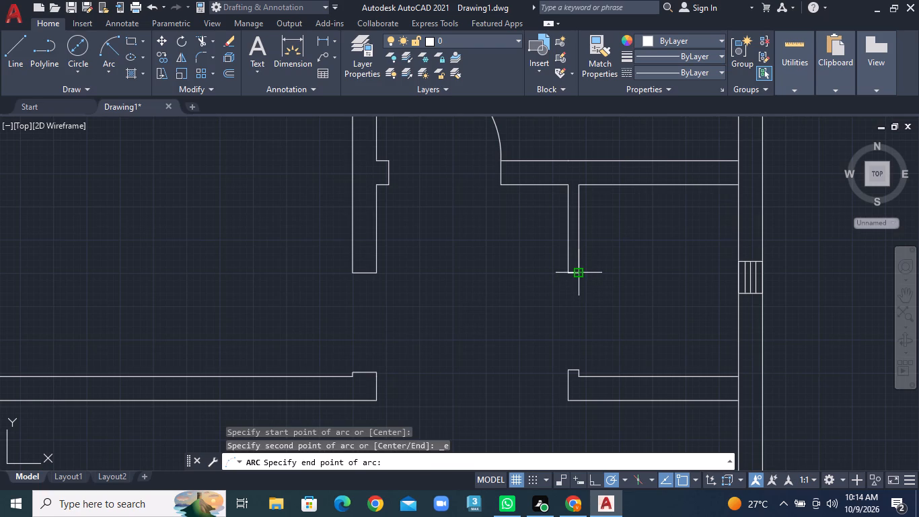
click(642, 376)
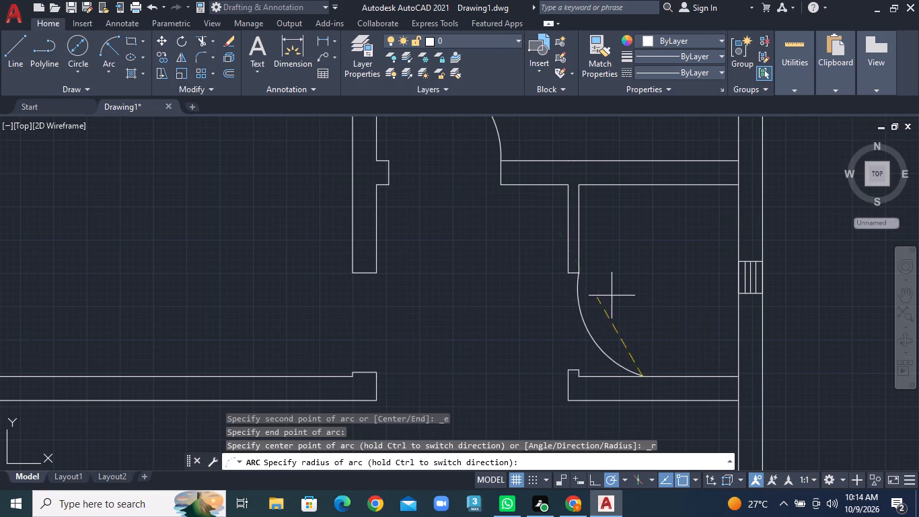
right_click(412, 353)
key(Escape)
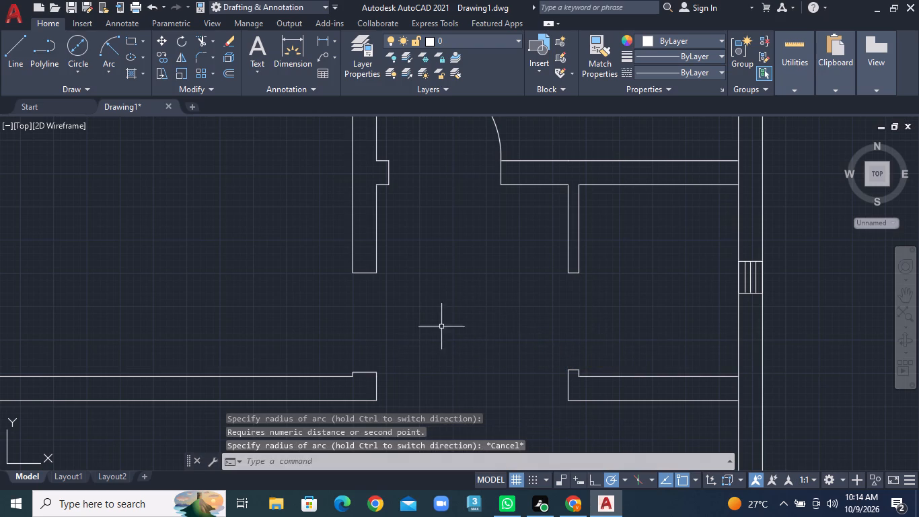
Draw a Start, End, Radius swing arc, radius about 2'-2", from the small right-hand room's lower wall to its upper door jamb's inner corner.
click(113, 73)
click(141, 262)
click(638, 376)
click(580, 276)
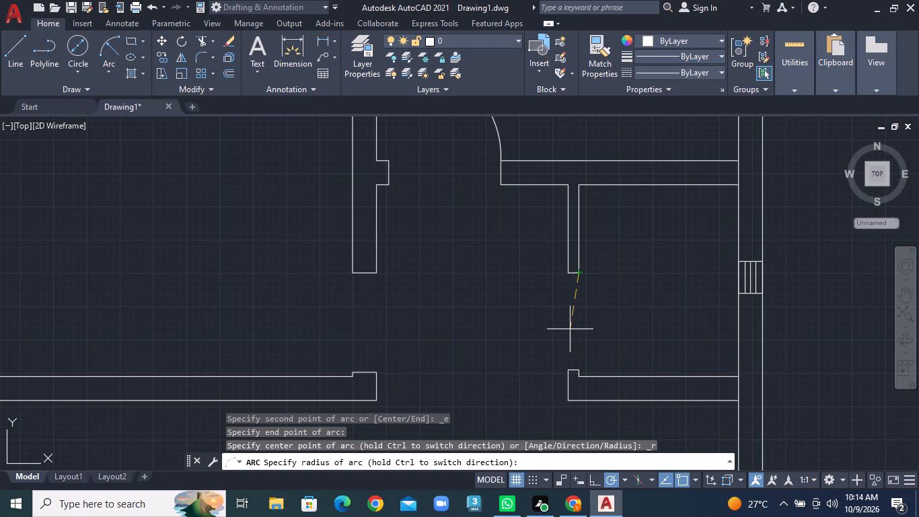
click(613, 335)
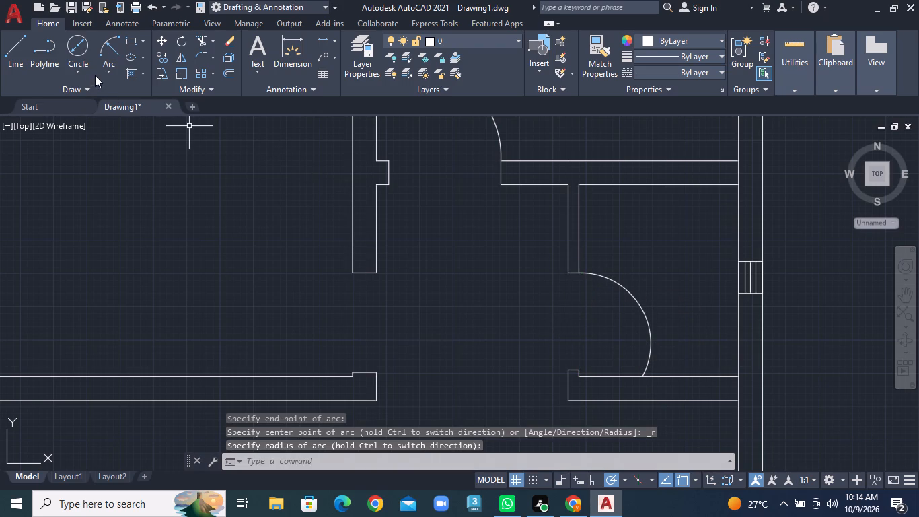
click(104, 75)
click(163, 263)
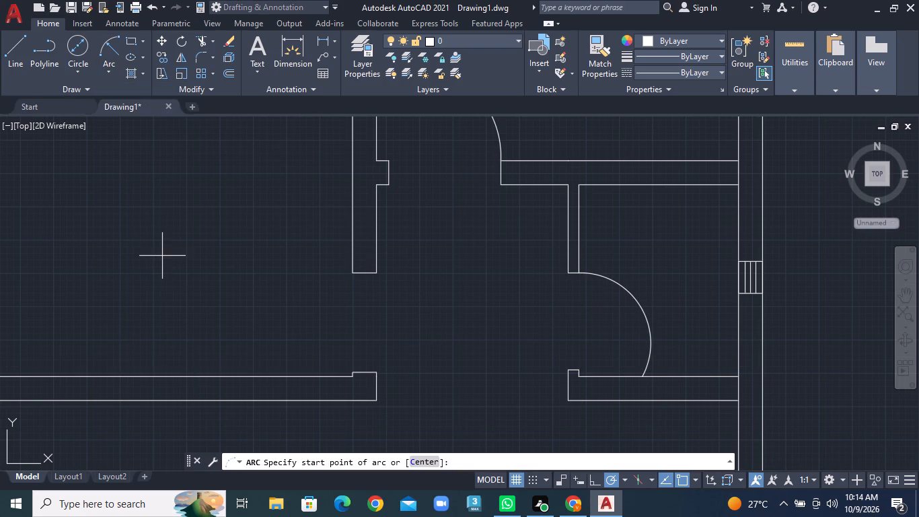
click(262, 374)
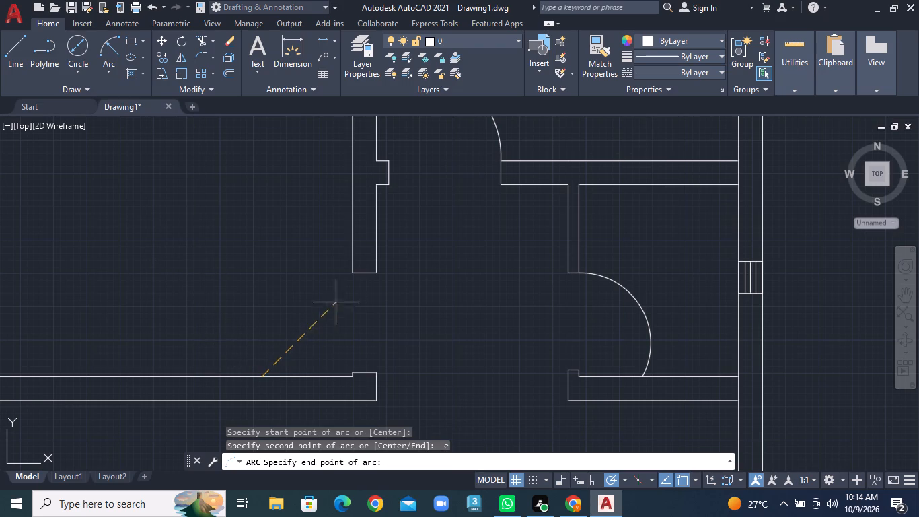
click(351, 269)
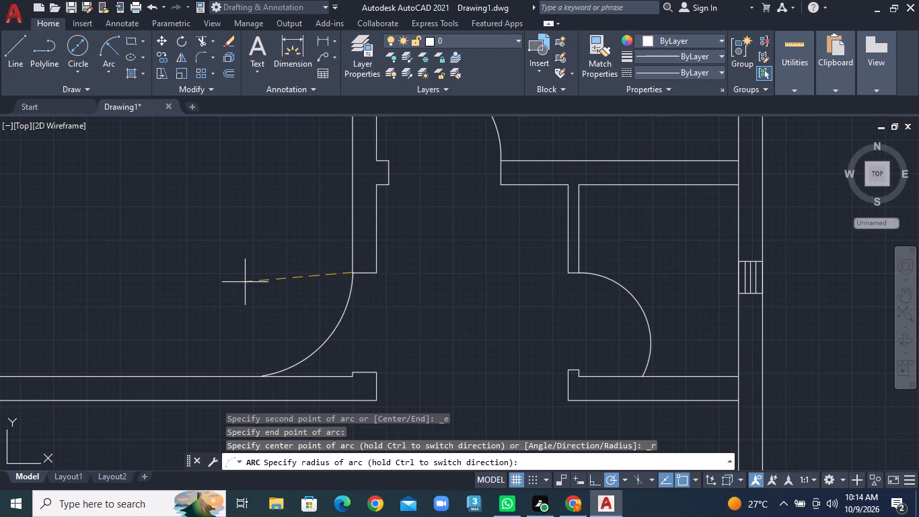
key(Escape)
Draw a Start, End, Radius swing arc from the large left room's upper door jamb corner to the top edge of its lower wall.
click(111, 65)
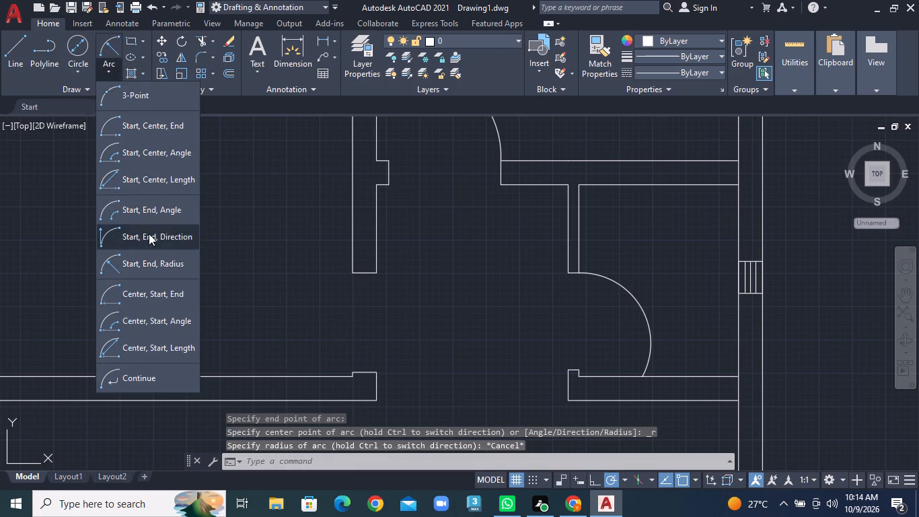
click(163, 256)
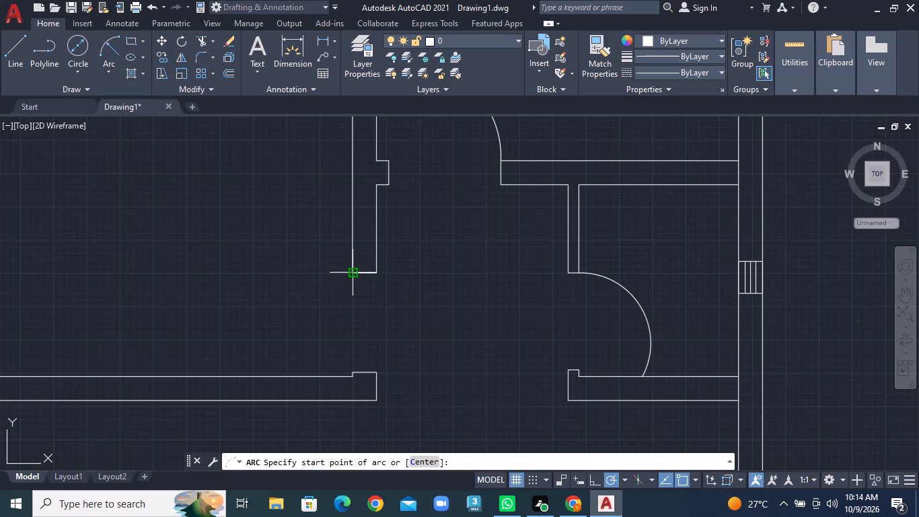
click(352, 275)
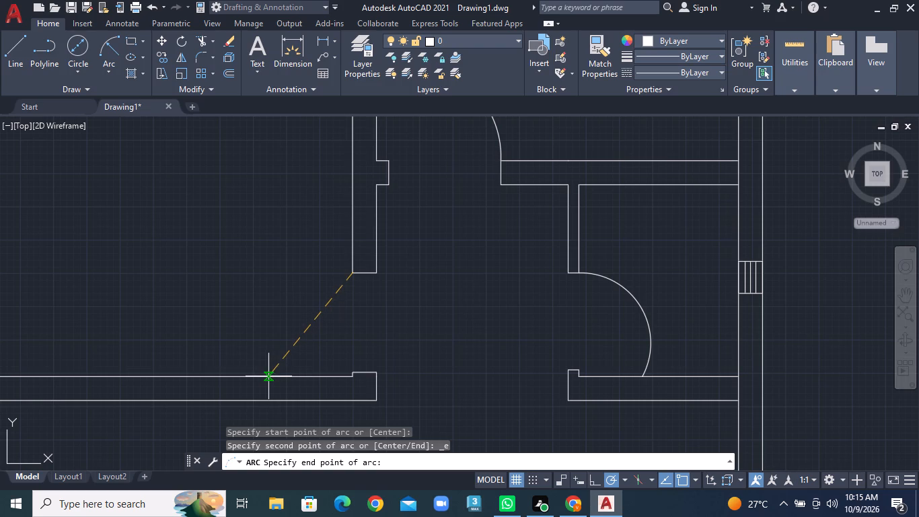
click(268, 376)
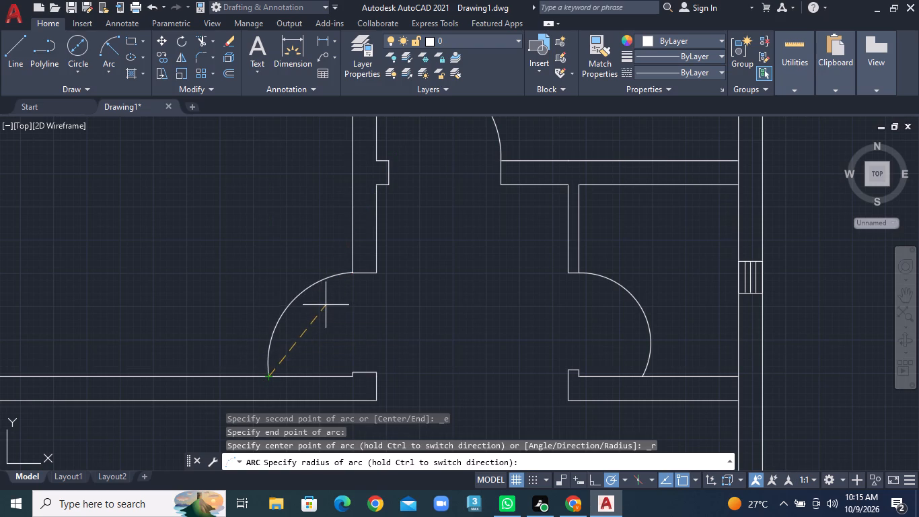
click(357, 341)
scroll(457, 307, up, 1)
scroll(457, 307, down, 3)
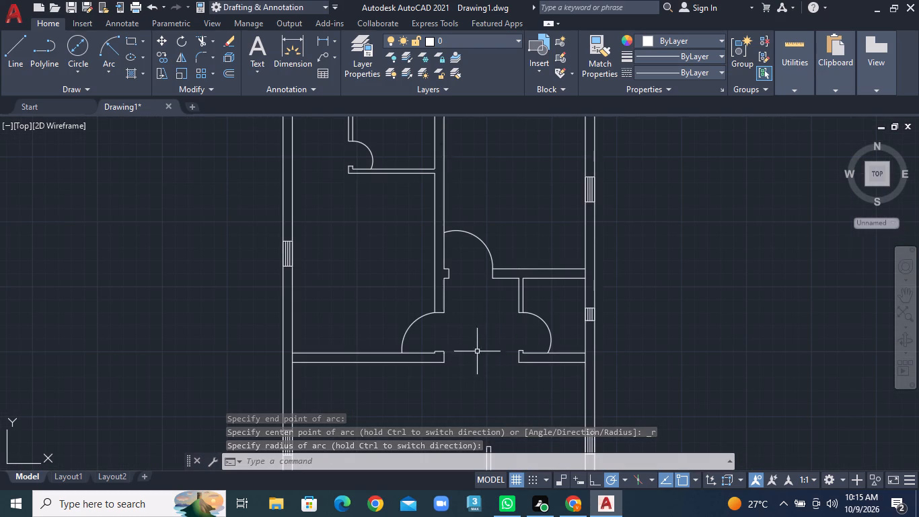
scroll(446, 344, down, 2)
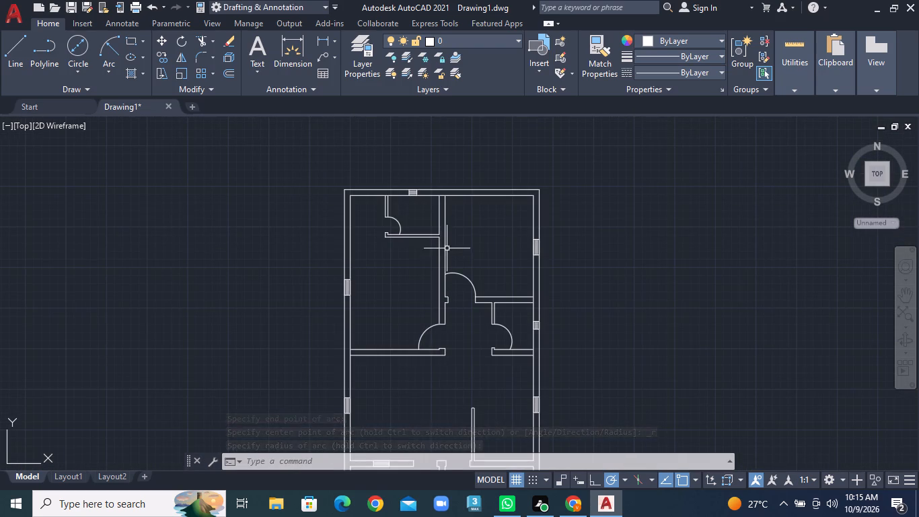
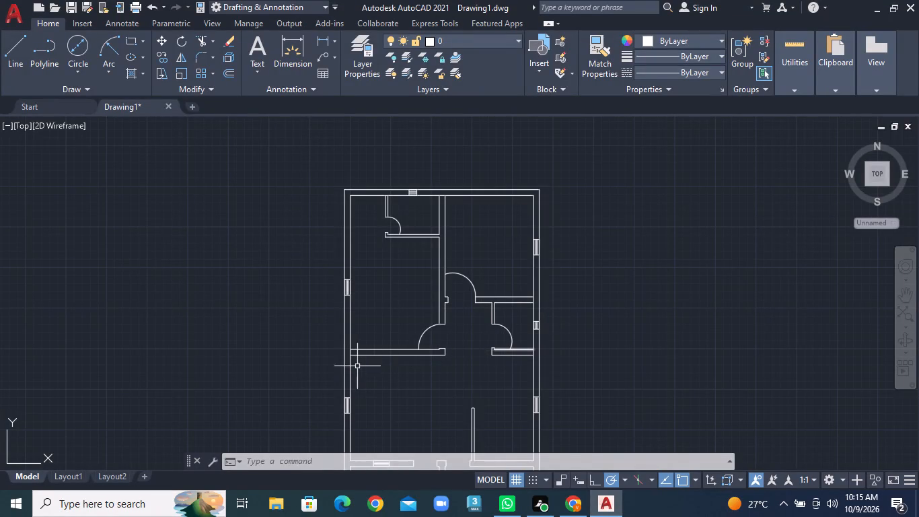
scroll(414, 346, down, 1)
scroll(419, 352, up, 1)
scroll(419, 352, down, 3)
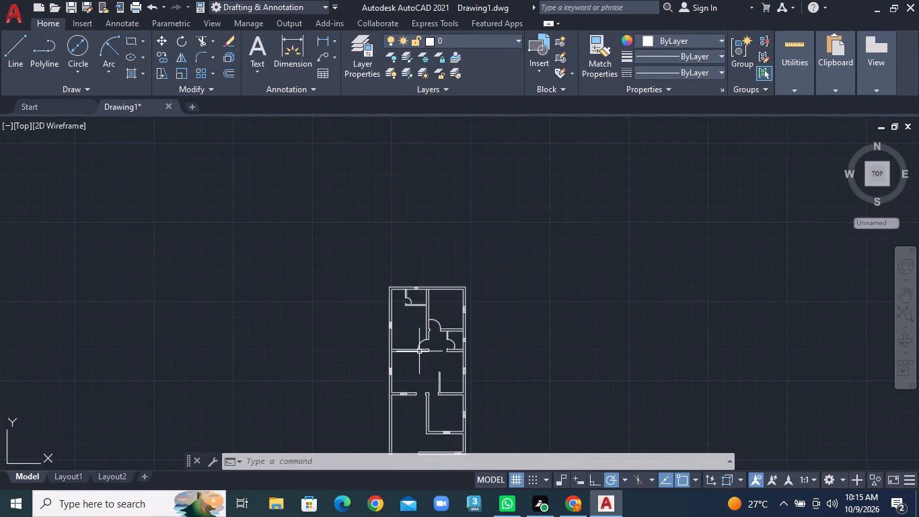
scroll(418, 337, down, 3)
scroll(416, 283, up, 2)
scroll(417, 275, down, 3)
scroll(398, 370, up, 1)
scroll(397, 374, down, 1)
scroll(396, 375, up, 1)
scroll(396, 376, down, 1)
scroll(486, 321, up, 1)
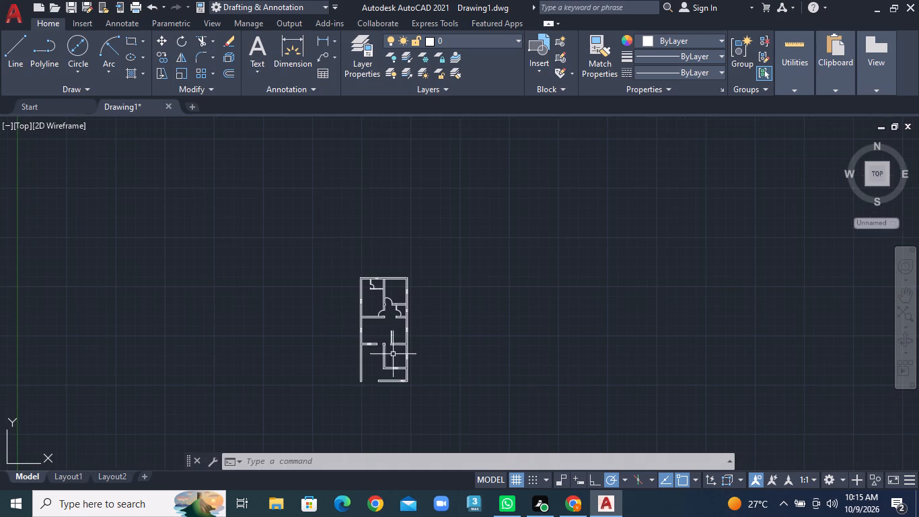
Draw a Start, End, Radius swing arc, radius about 1'-11", from the central wall's right face to the lower-right room's right door jamb lower corner.
scroll(359, 344, up, 1)
scroll(359, 343, down, 1)
scroll(359, 342, up, 5)
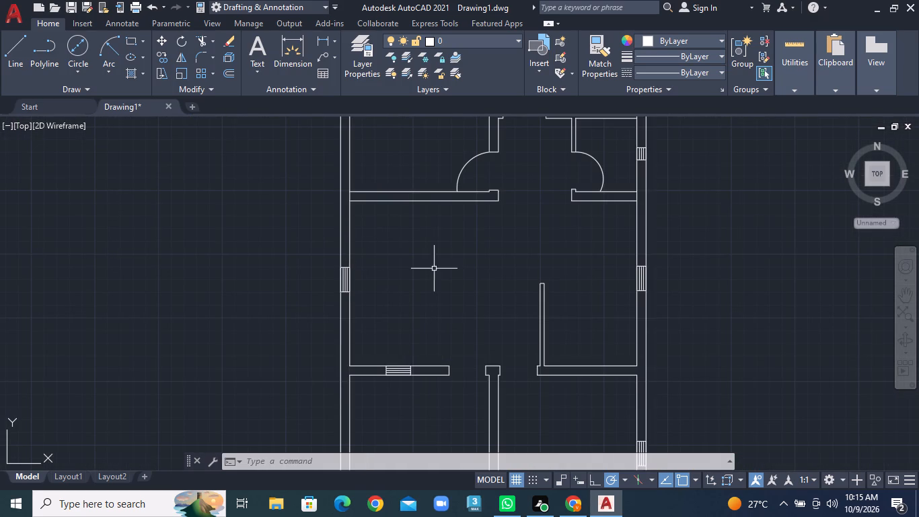
click(904, 292)
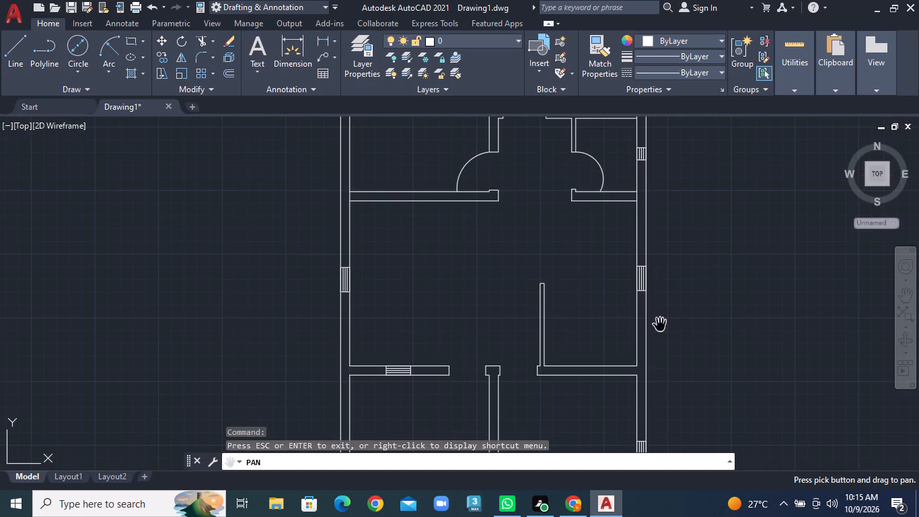
middle_drag(470, 352, 474, 256)
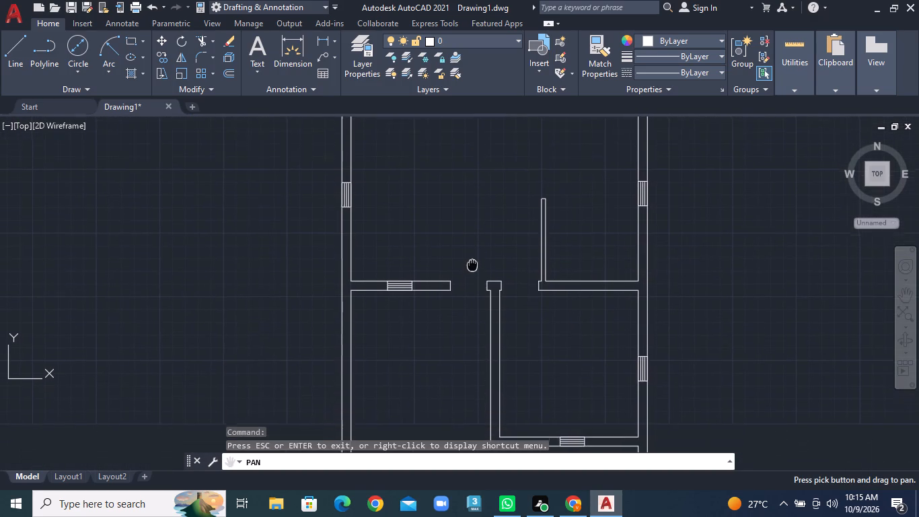
middle_drag(474, 256, 472, 246)
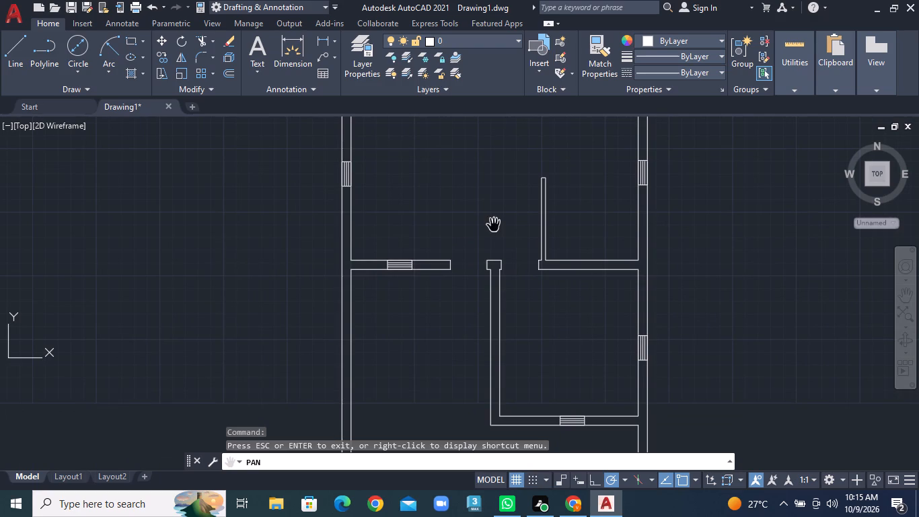
scroll(505, 316, up, 1)
scroll(497, 253, up, 1)
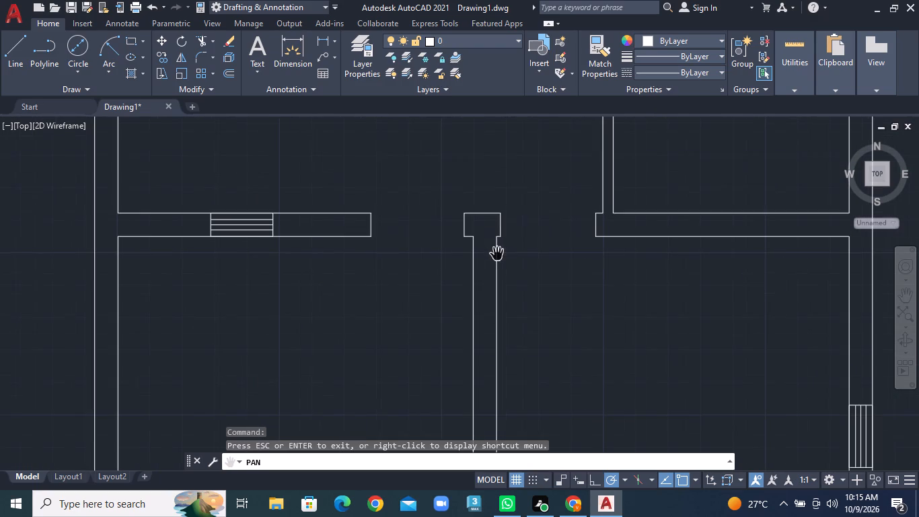
scroll(509, 251, up, 1)
middle_click(509, 251)
middle_drag(499, 259, 494, 266)
middle_drag(493, 271, 494, 348)
click(109, 75)
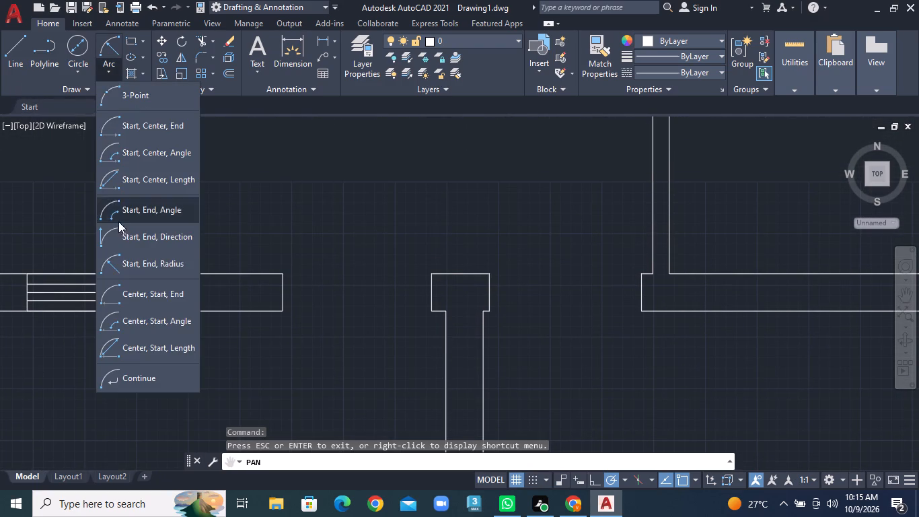
click(150, 263)
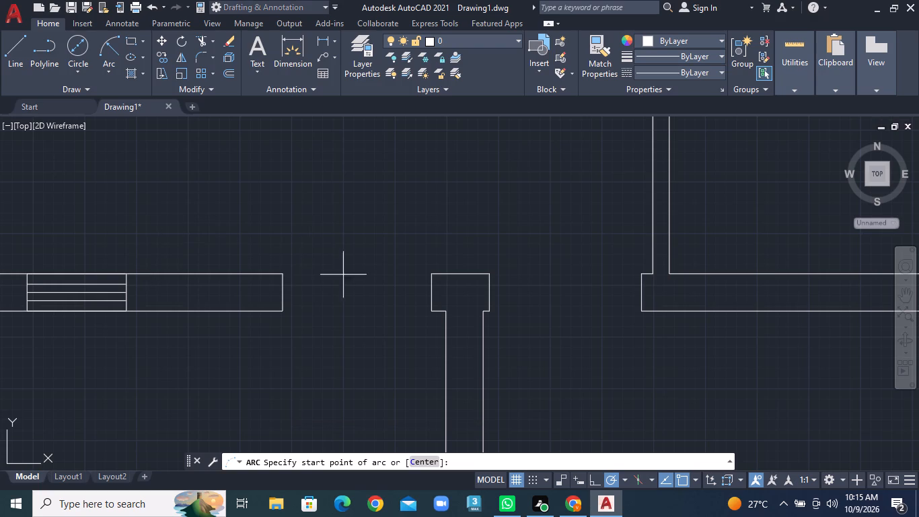
click(484, 389)
click(639, 314)
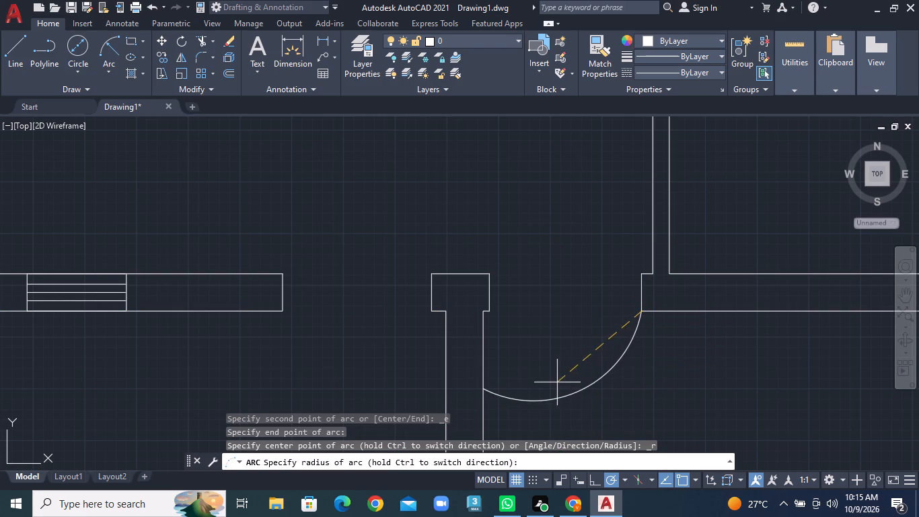
click(593, 393)
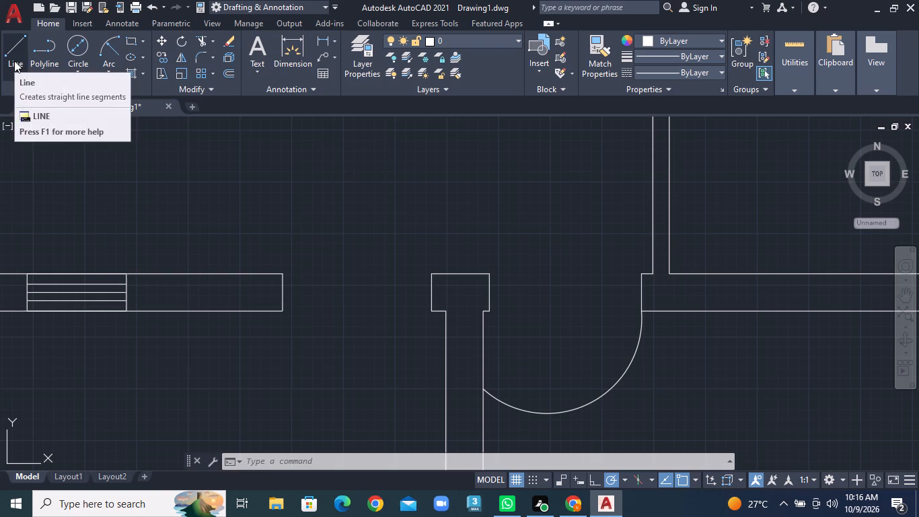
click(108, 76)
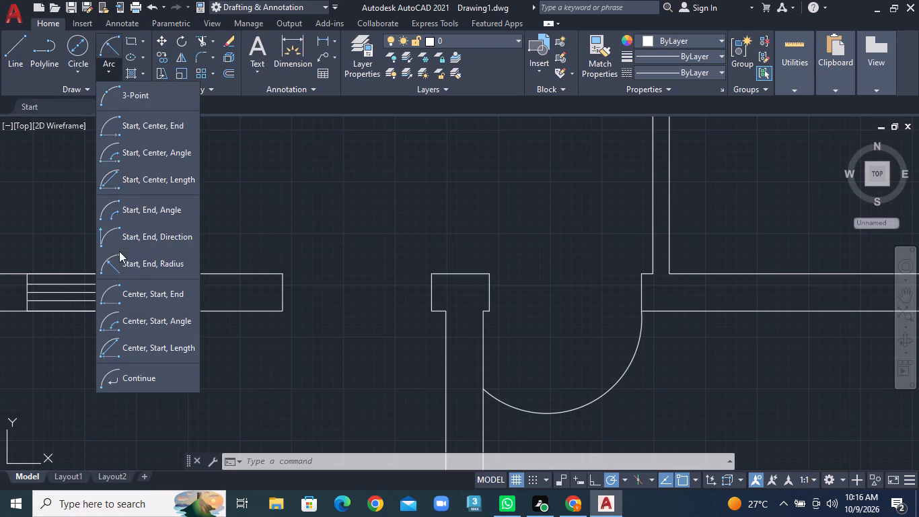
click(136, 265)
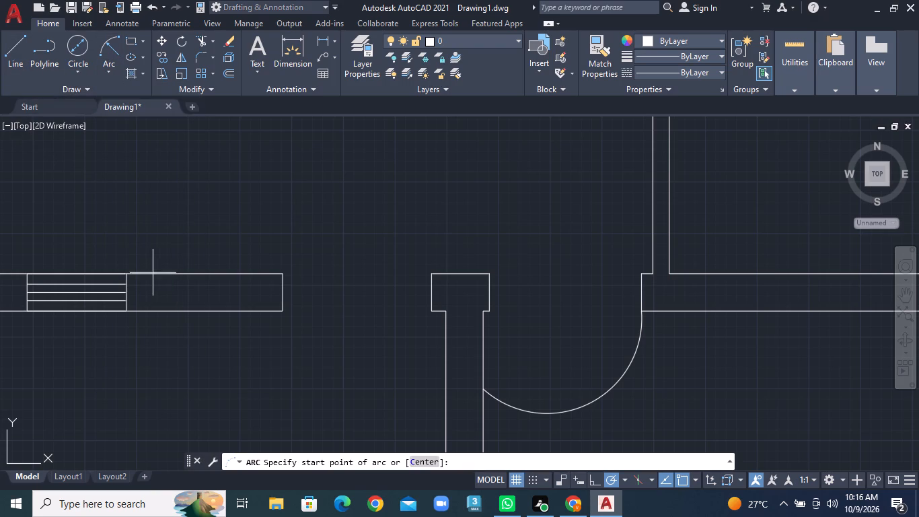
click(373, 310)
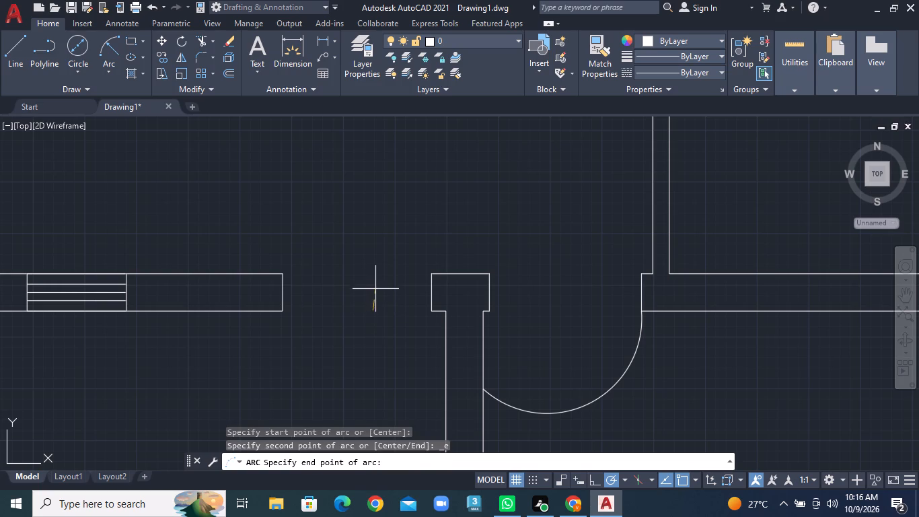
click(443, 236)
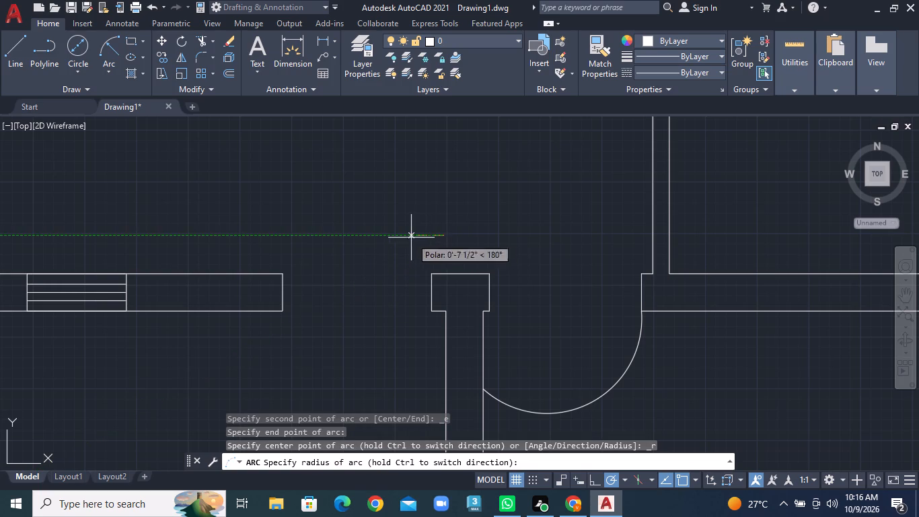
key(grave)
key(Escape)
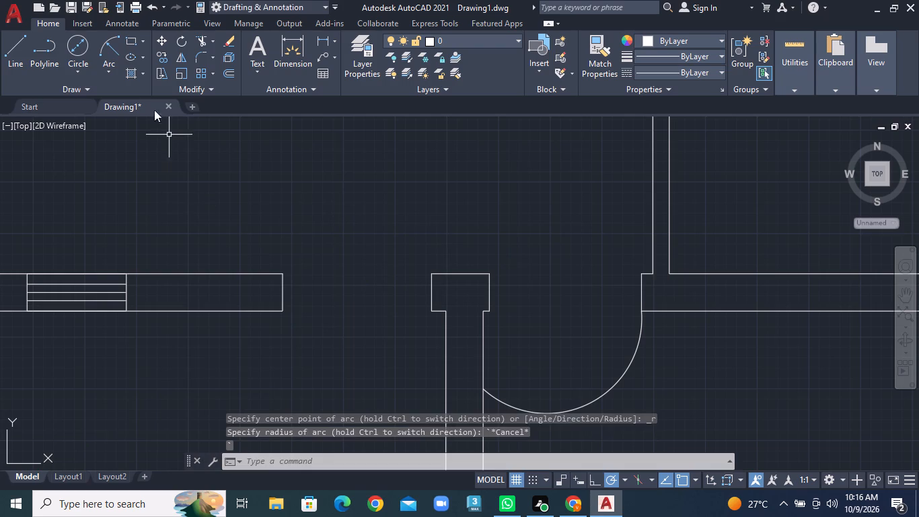
Draw a Start, End, Radius swing arc from just above the central wall's T-shaped end to the lower middle of the opening on its left.
click(105, 72)
click(154, 268)
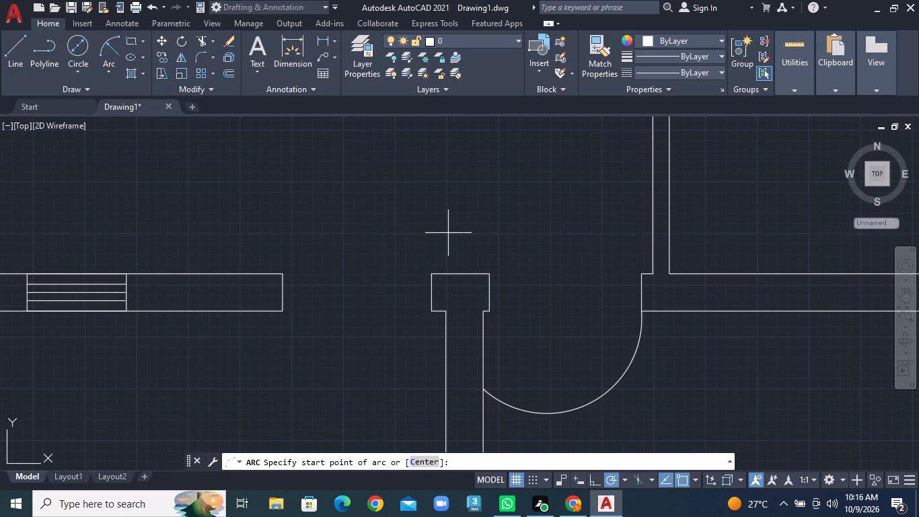
click(448, 233)
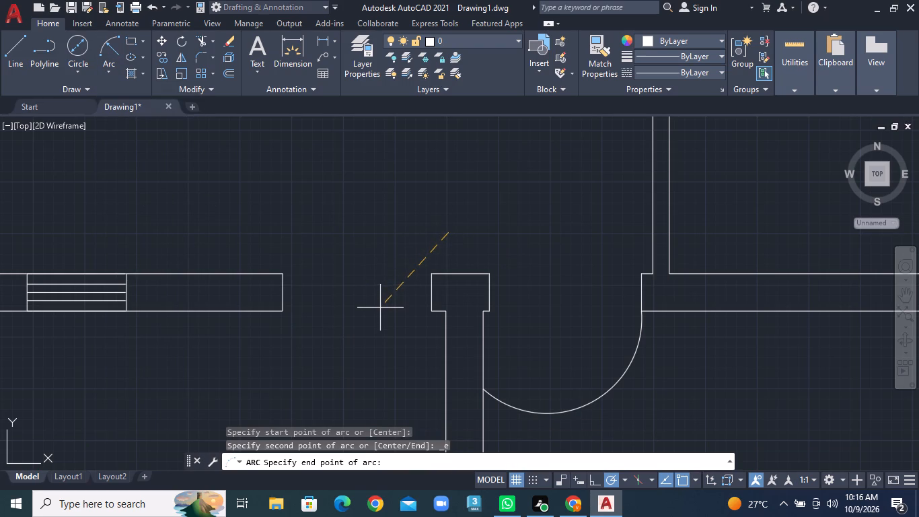
click(375, 312)
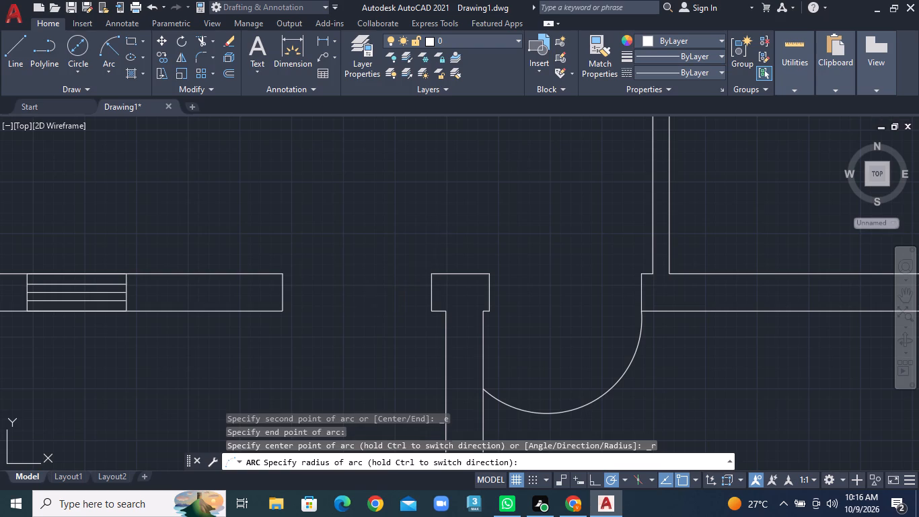
click(416, 260)
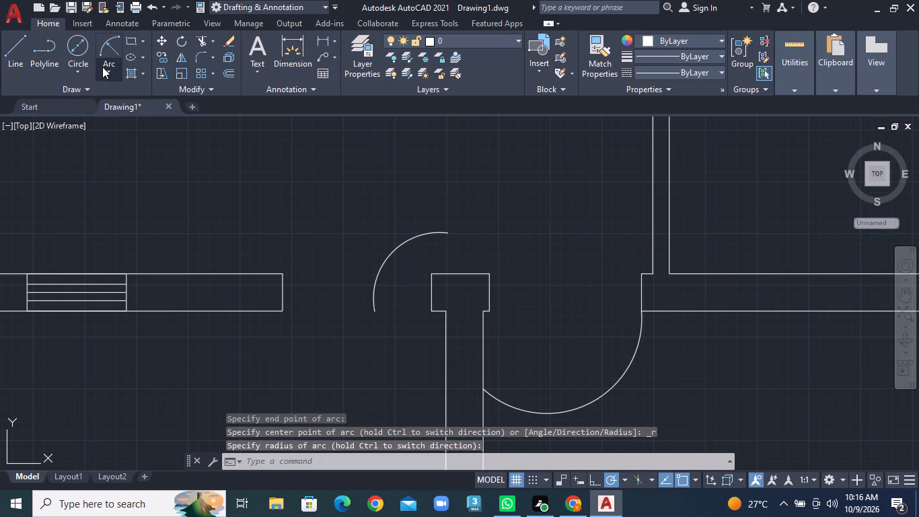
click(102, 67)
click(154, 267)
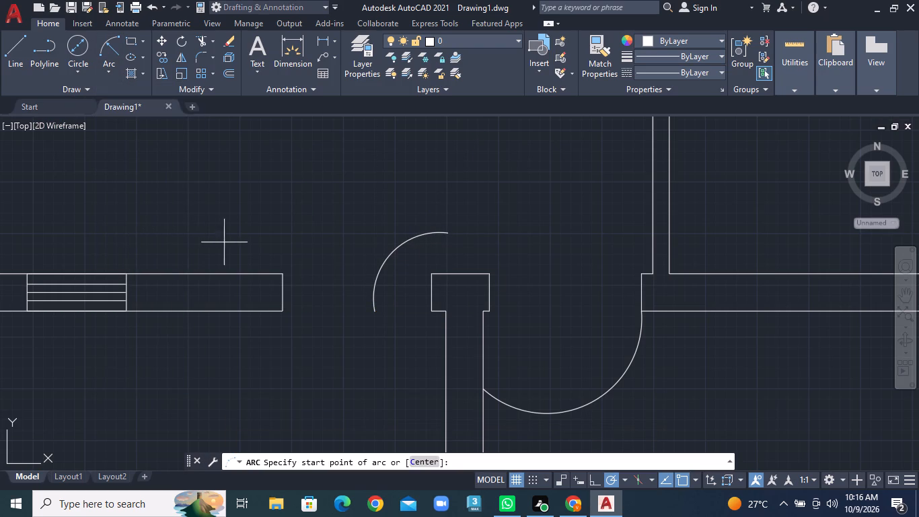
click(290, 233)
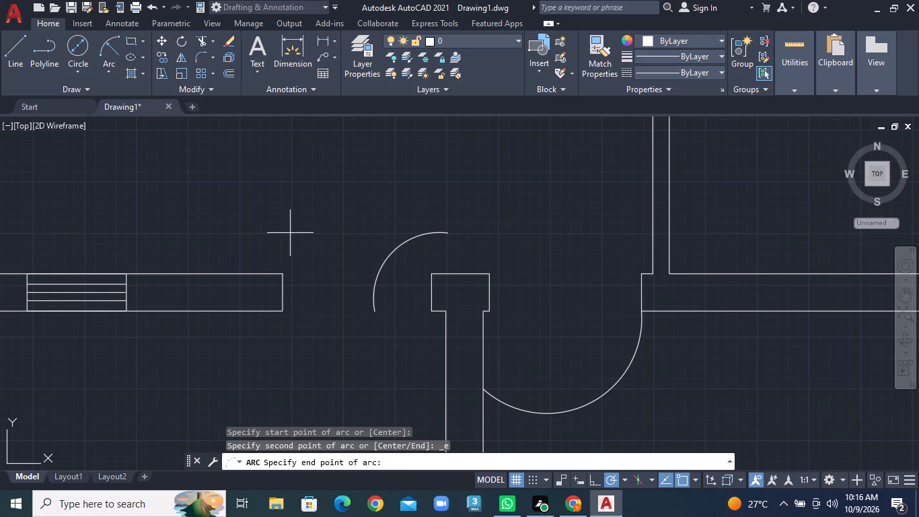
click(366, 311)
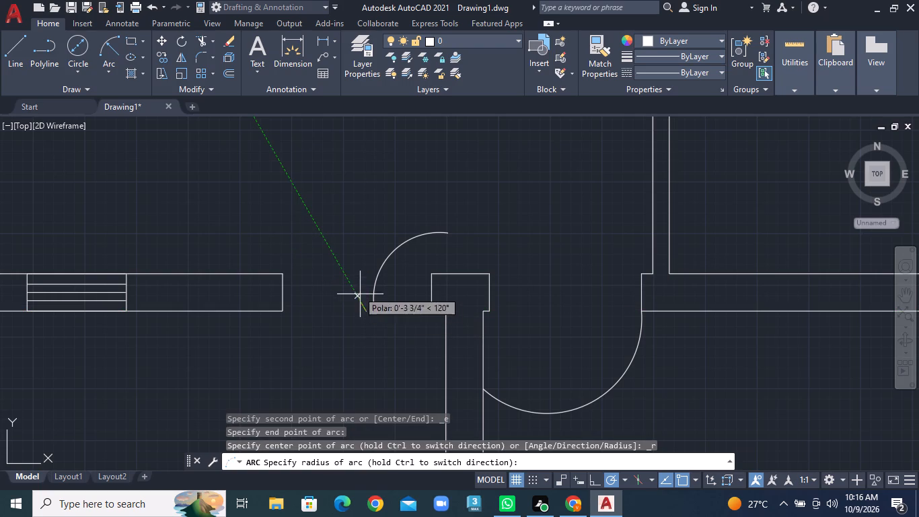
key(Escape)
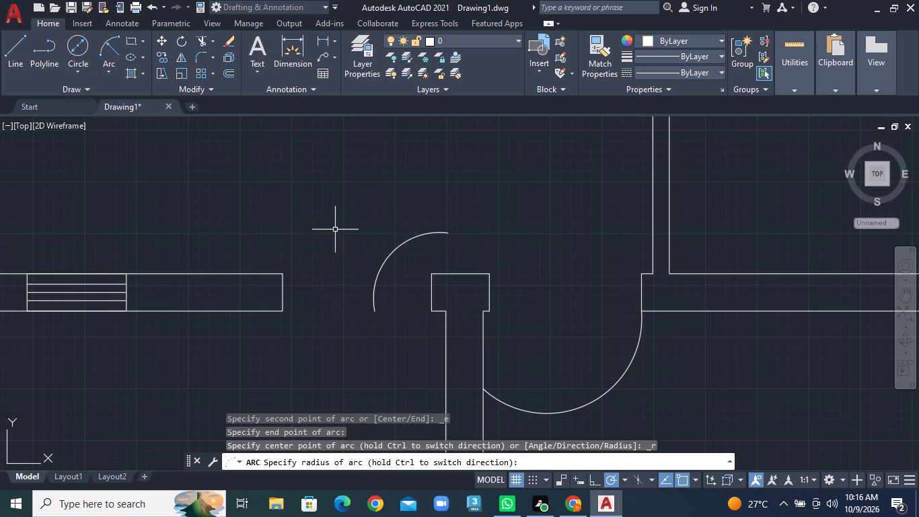
Draw the opposite Start, End, Radius swing arc from the first arc's lower end to a point above the opening's left jamb.
click(112, 73)
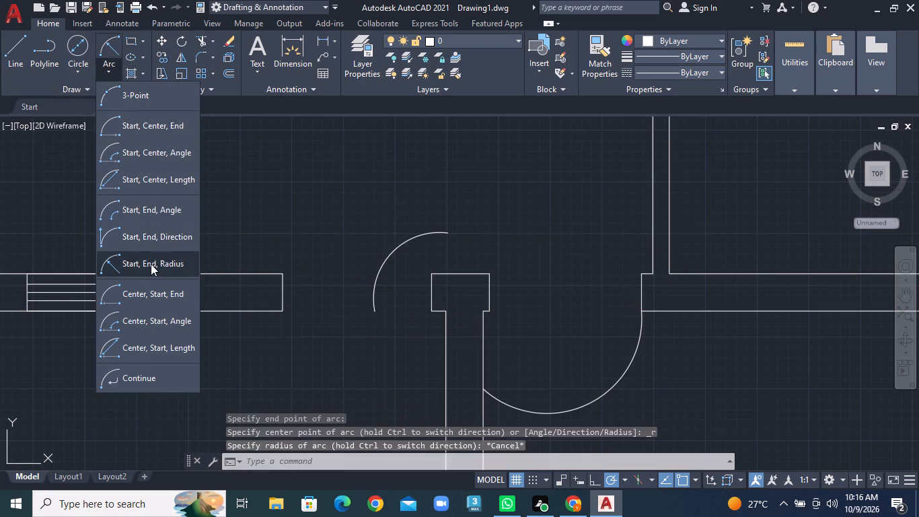
click(151, 268)
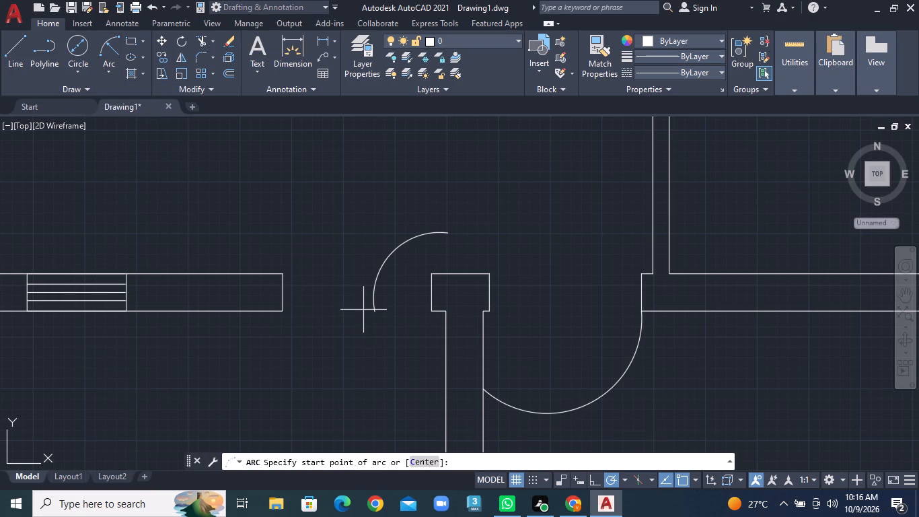
click(367, 310)
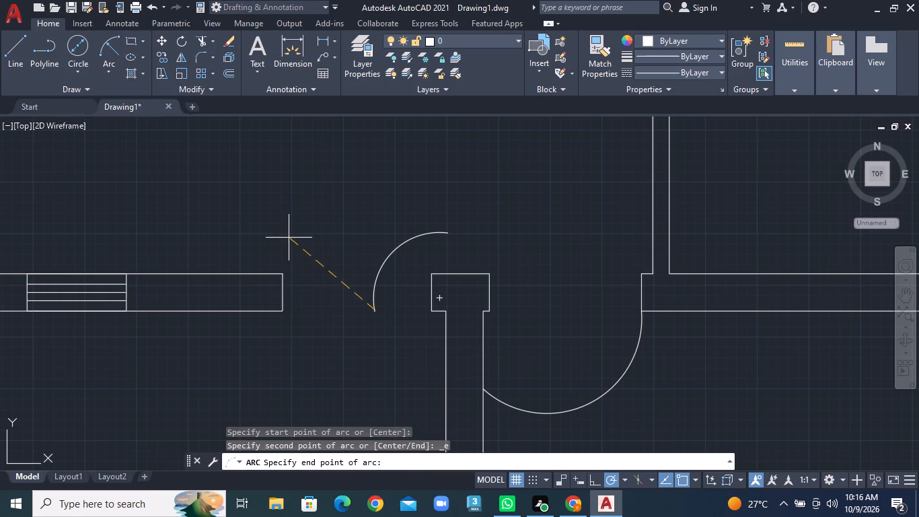
click(289, 235)
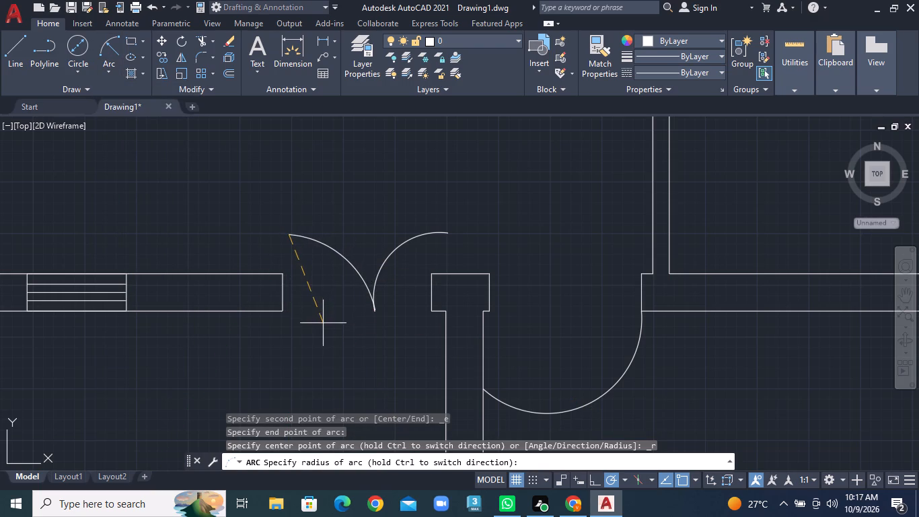
click(323, 325)
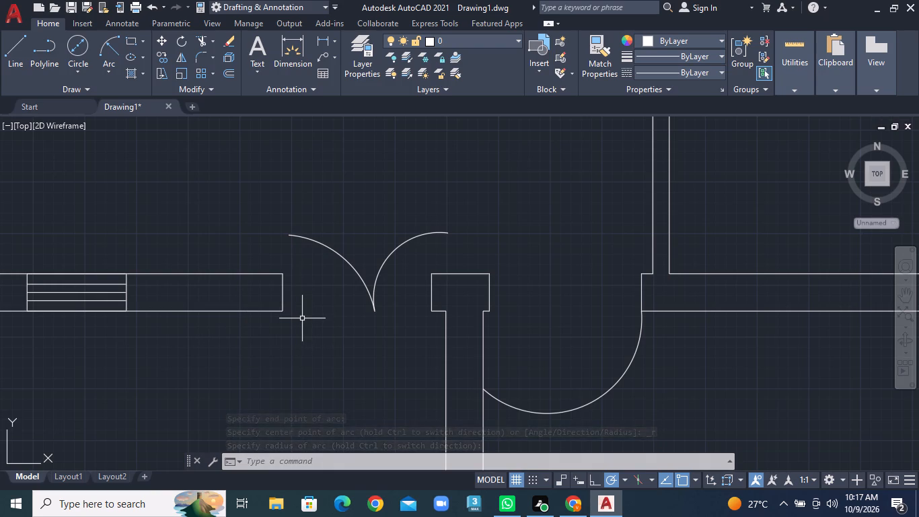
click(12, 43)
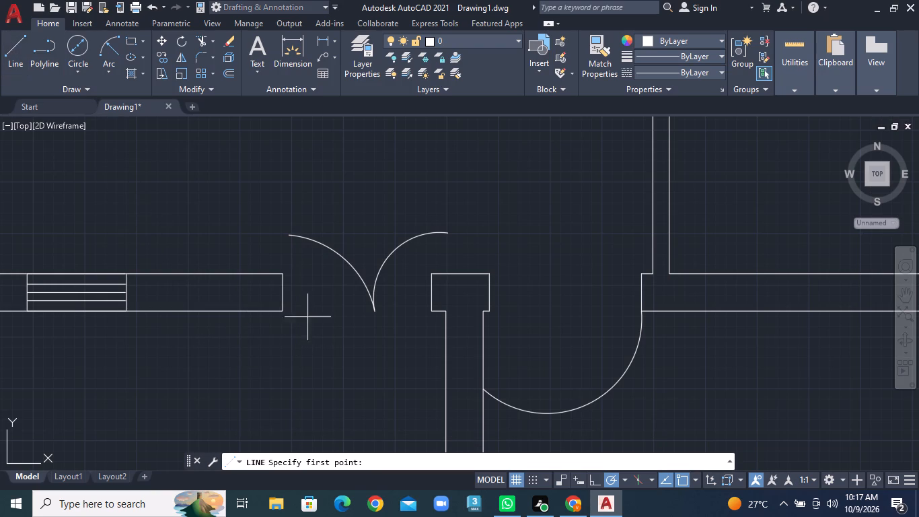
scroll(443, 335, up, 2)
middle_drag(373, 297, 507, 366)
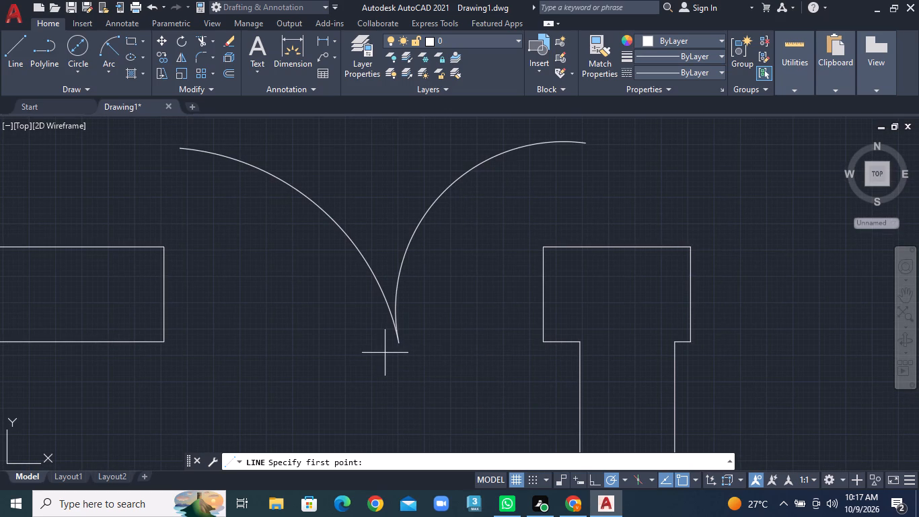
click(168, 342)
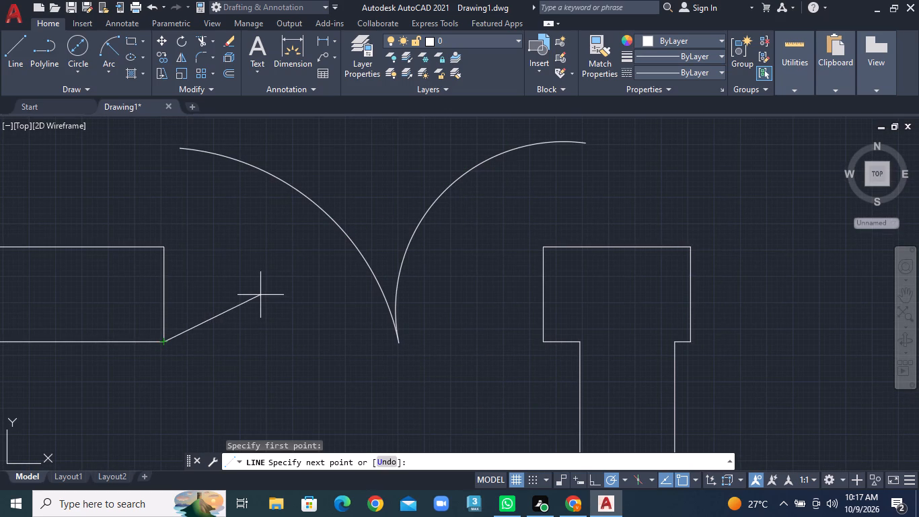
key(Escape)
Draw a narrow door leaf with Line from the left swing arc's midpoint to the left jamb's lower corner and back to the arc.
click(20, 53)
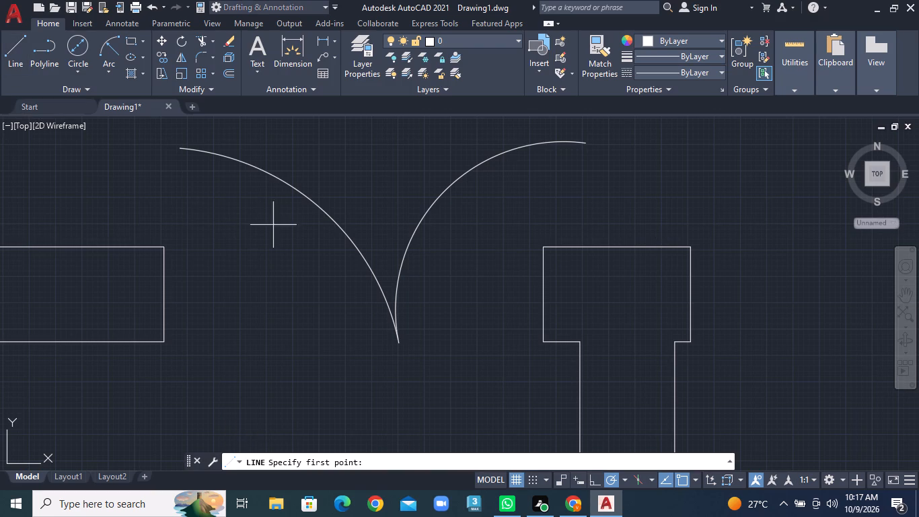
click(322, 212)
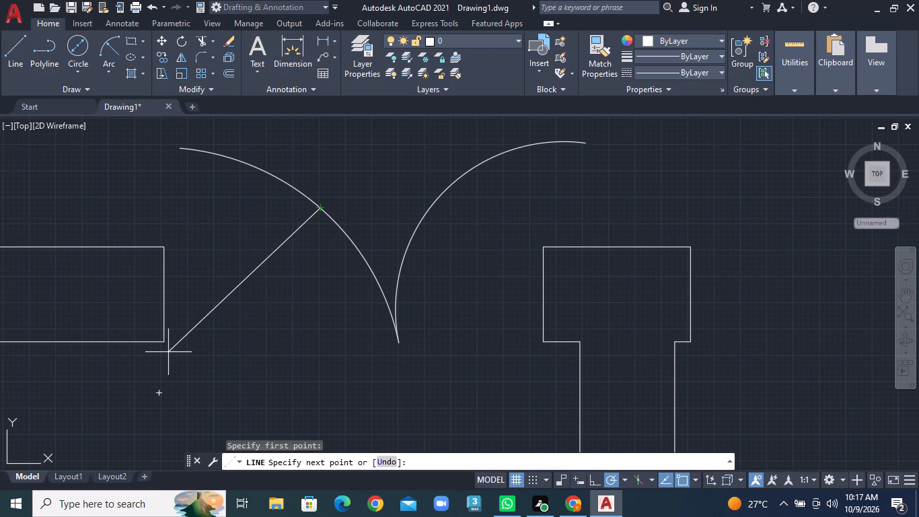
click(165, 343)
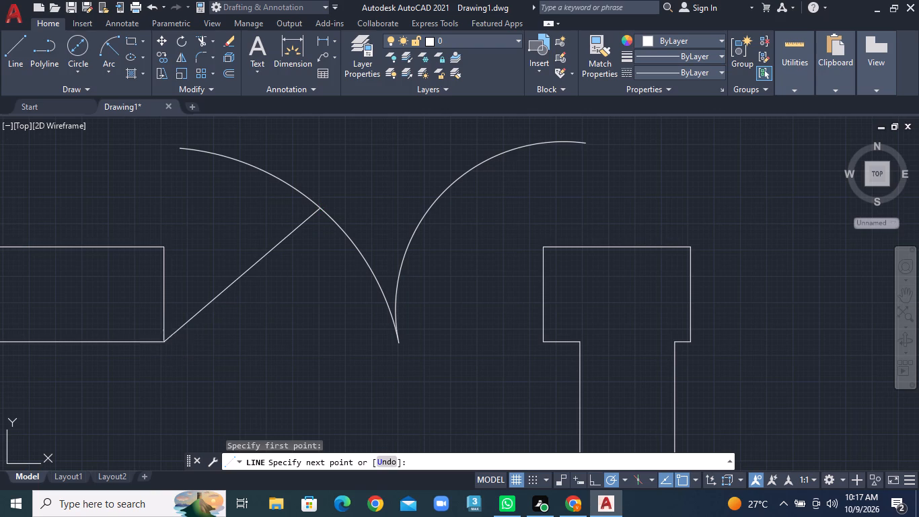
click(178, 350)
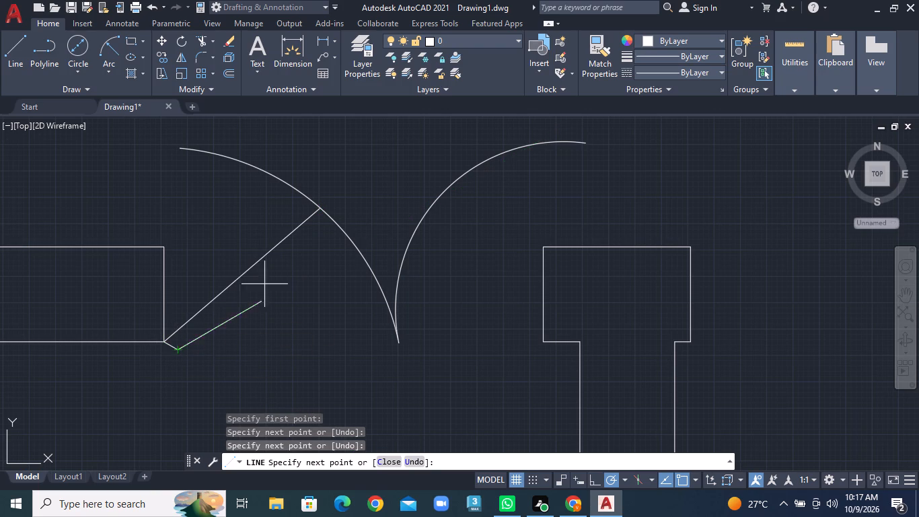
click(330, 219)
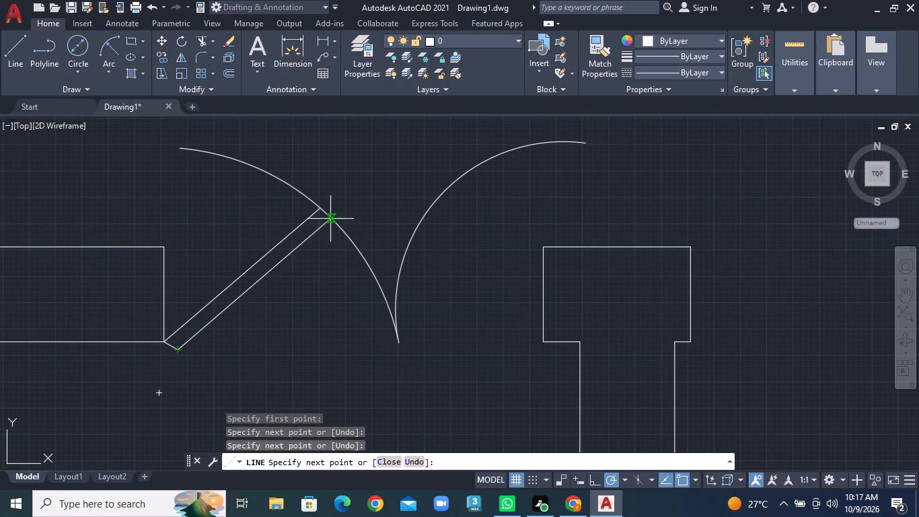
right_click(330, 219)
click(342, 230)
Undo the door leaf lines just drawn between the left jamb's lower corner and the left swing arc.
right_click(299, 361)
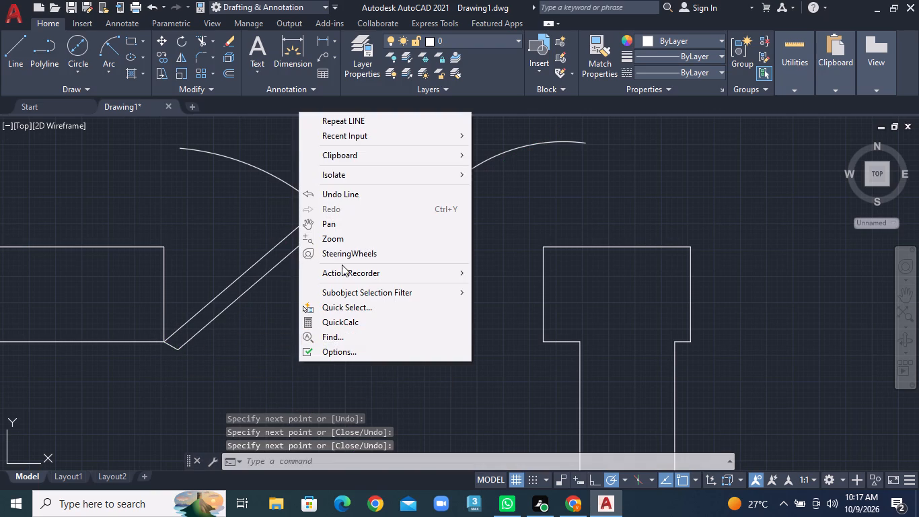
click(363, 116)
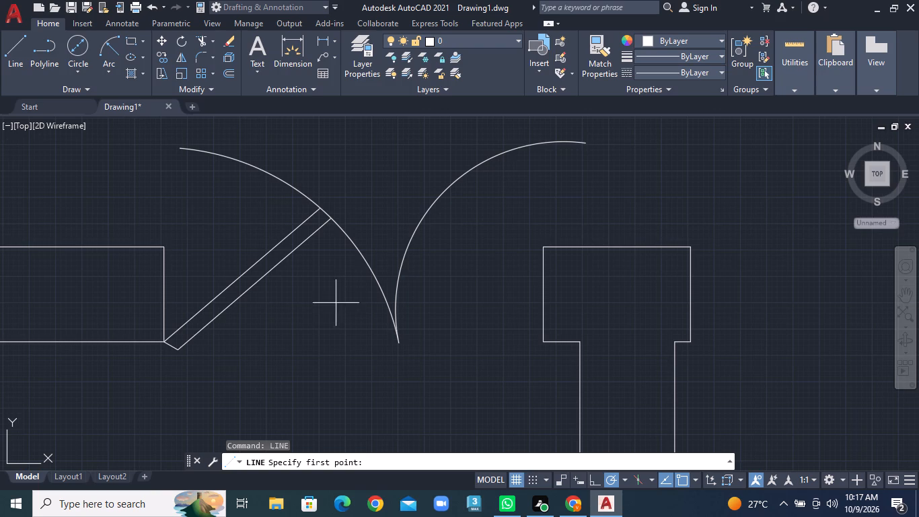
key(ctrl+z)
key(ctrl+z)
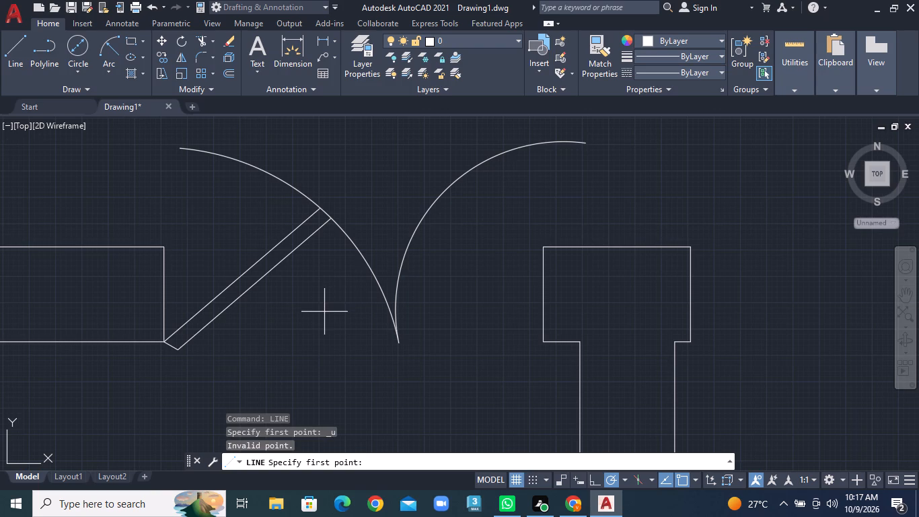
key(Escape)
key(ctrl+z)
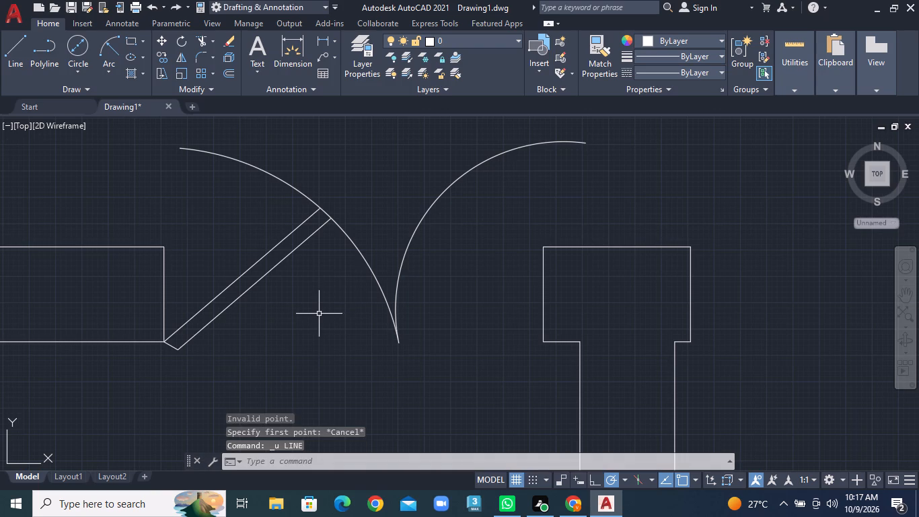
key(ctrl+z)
Draw a thinner door leaf with Line from the left arc's midpoint to just above the left jamb's lower corner and back to the arc.
click(13, 40)
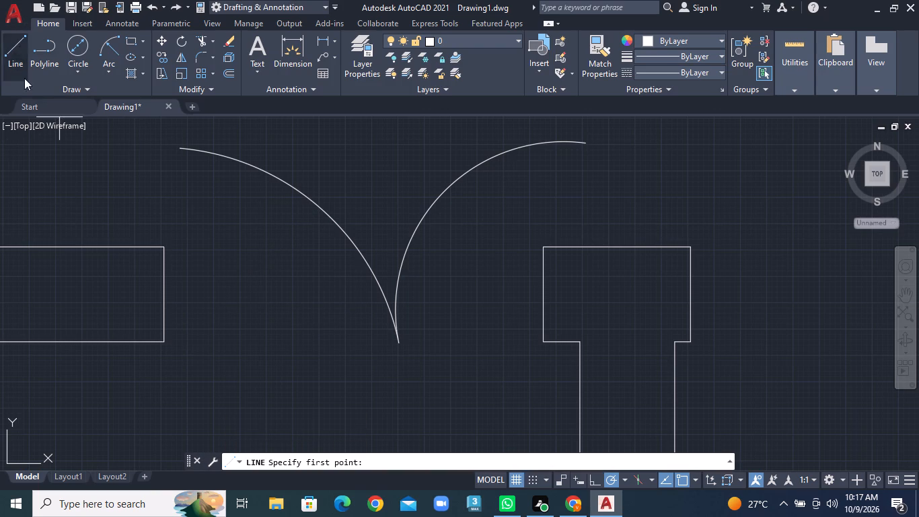
click(314, 207)
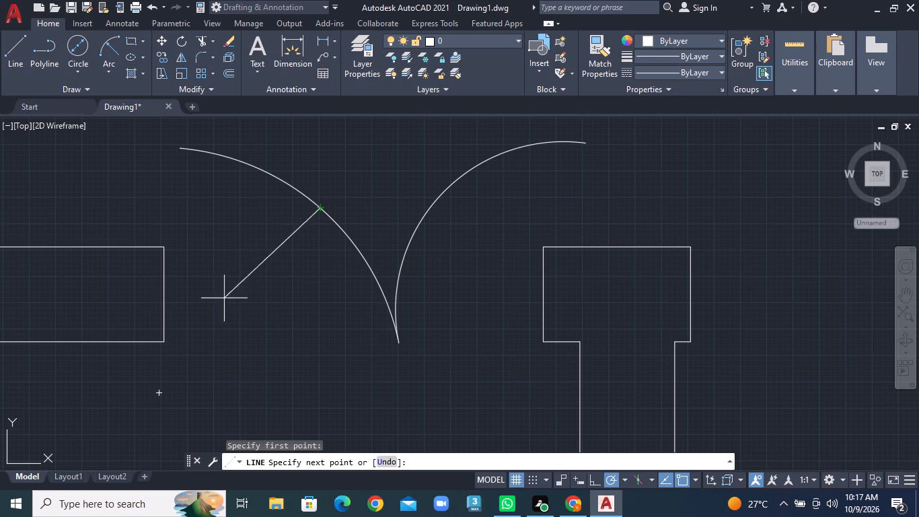
click(165, 327)
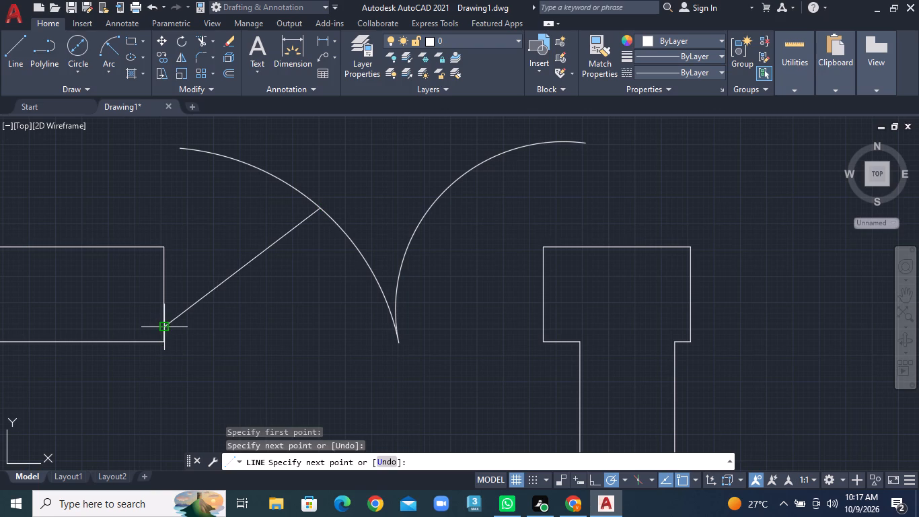
click(171, 335)
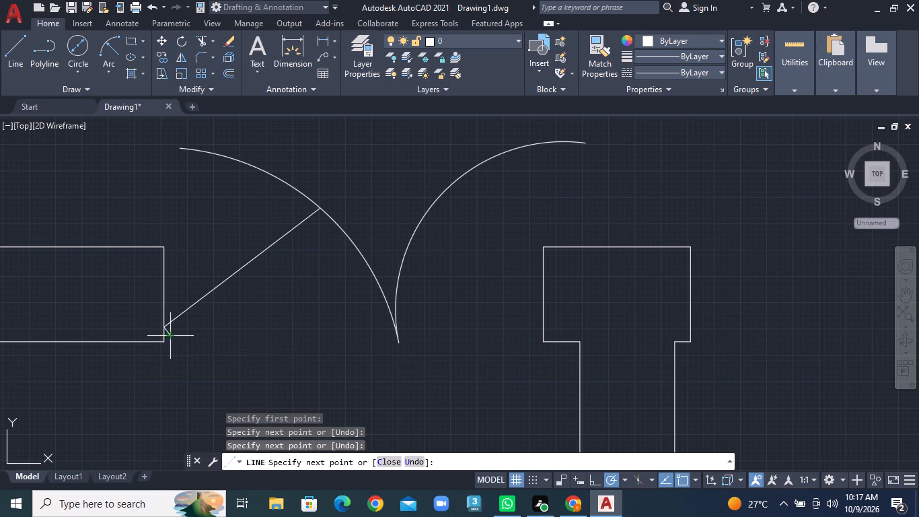
click(324, 215)
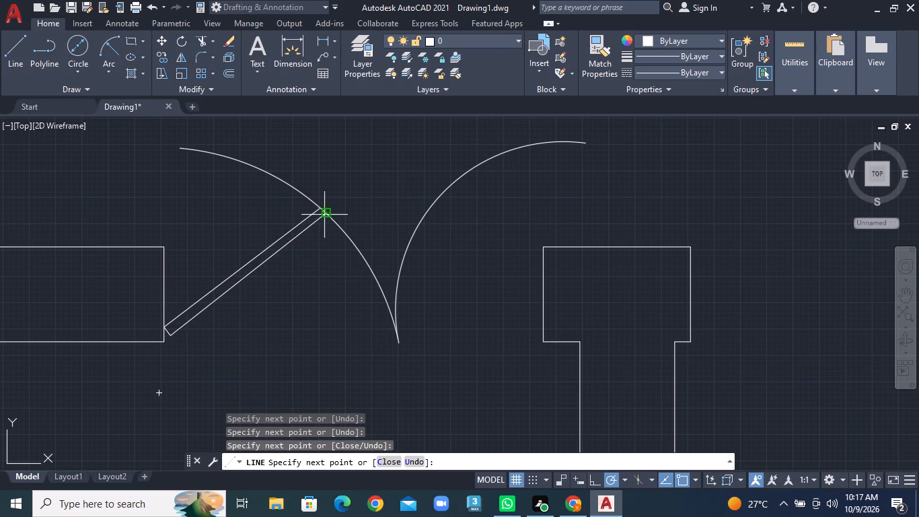
right_click(326, 214)
click(339, 226)
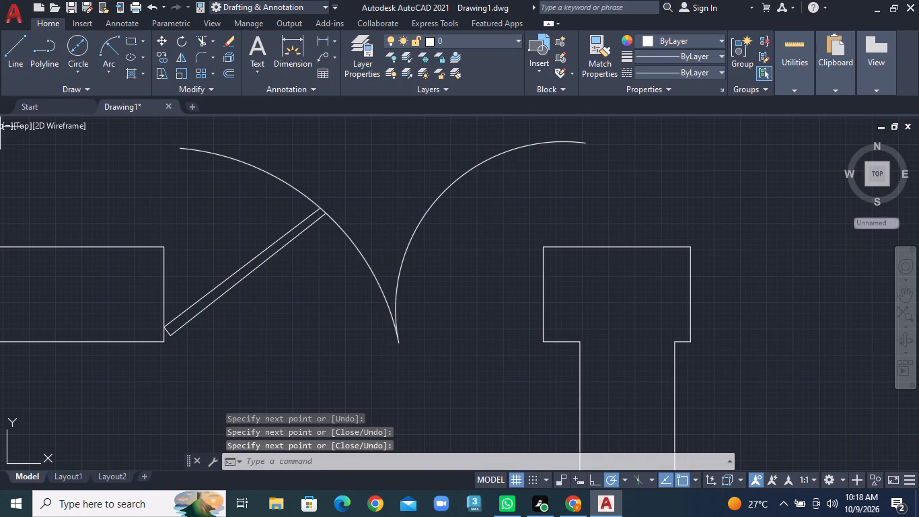
Start another Line for the door leaves at the double-swing opening.
click(15, 65)
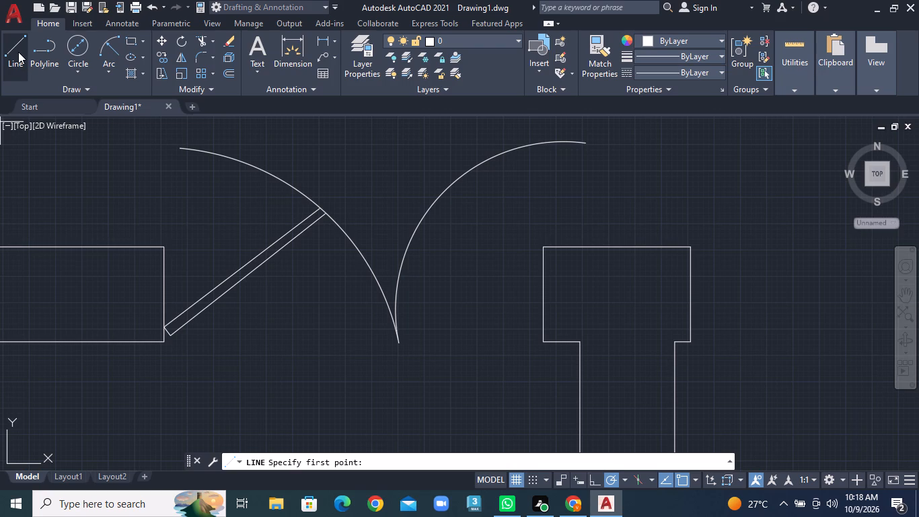
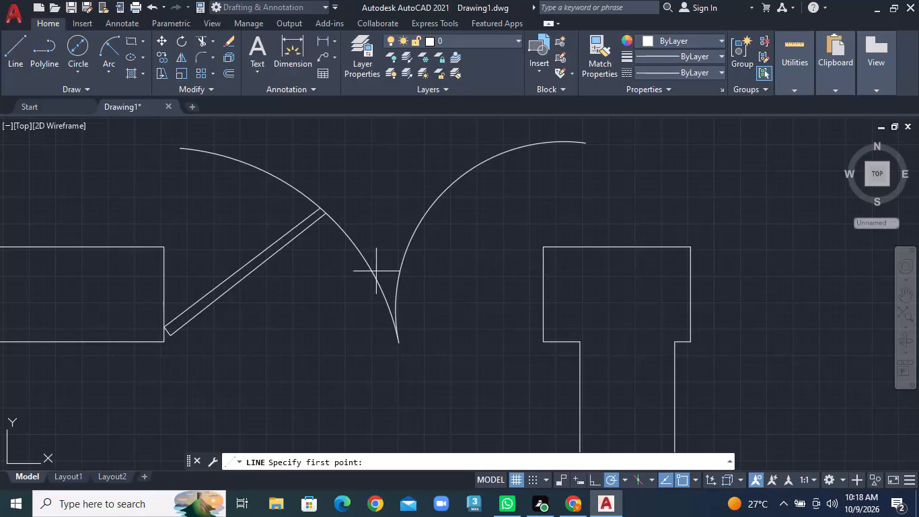
Draw a thin door leaf with Line from the right swing arc to just above the right jamb's lower corner and back to the arc.
click(14, 63)
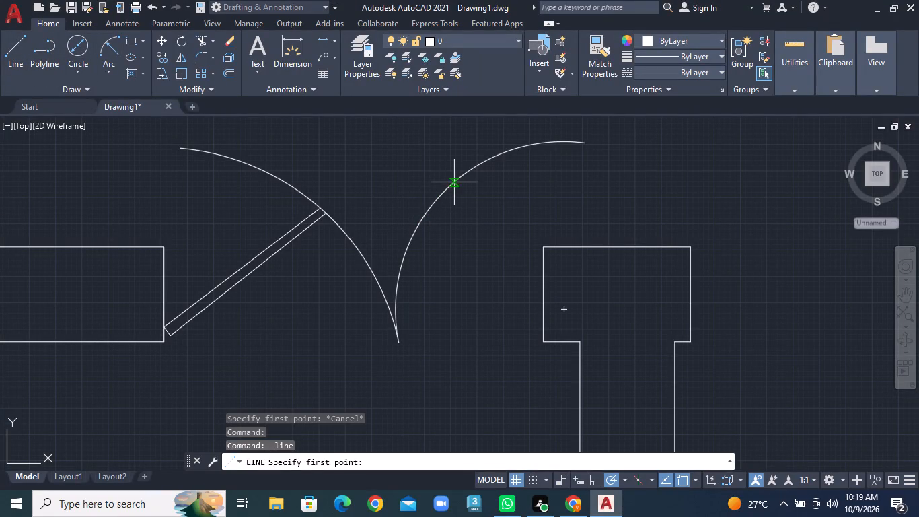
click(440, 195)
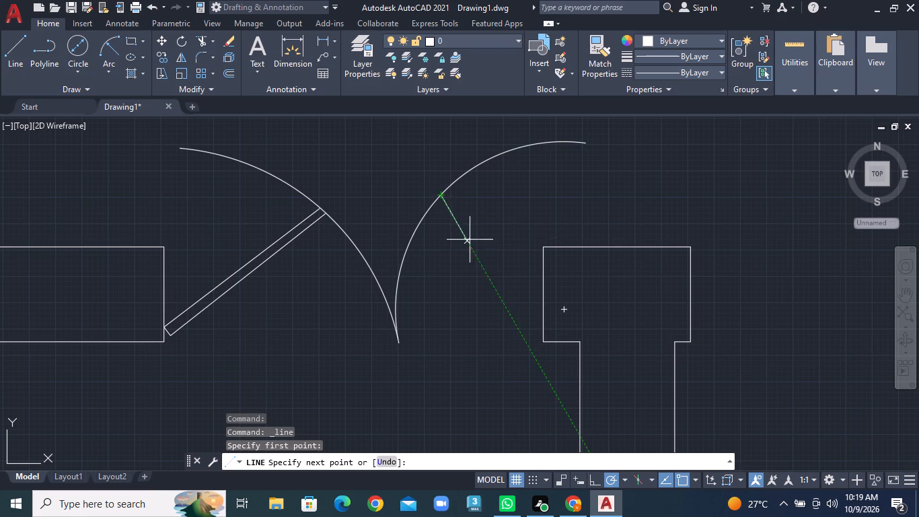
click(543, 326)
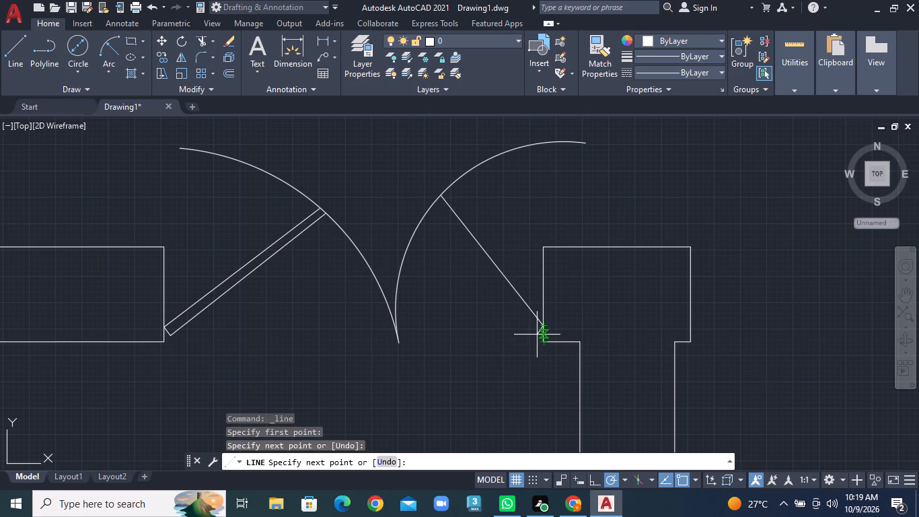
click(536, 335)
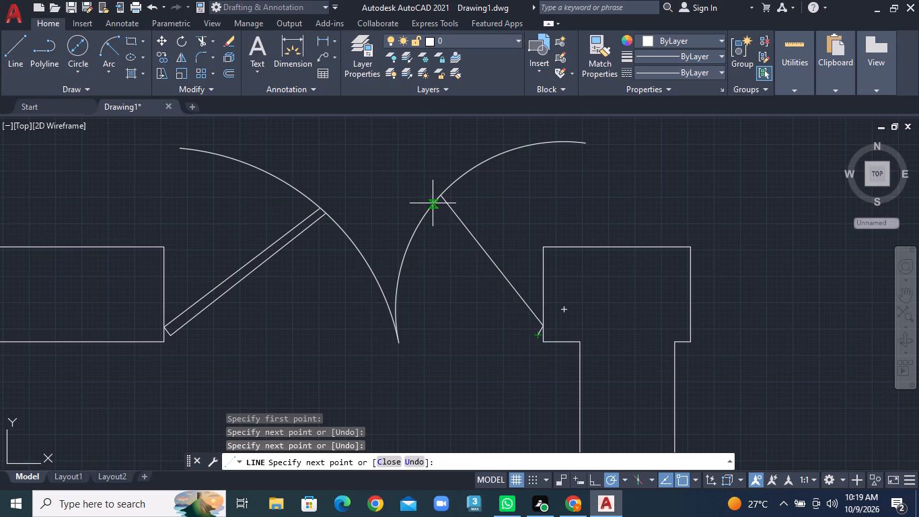
click(433, 203)
right_click(433, 203)
click(456, 215)
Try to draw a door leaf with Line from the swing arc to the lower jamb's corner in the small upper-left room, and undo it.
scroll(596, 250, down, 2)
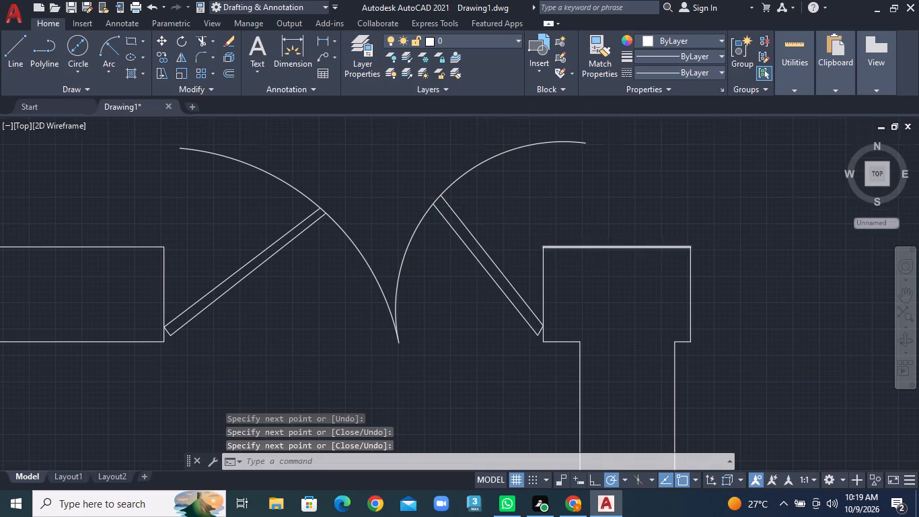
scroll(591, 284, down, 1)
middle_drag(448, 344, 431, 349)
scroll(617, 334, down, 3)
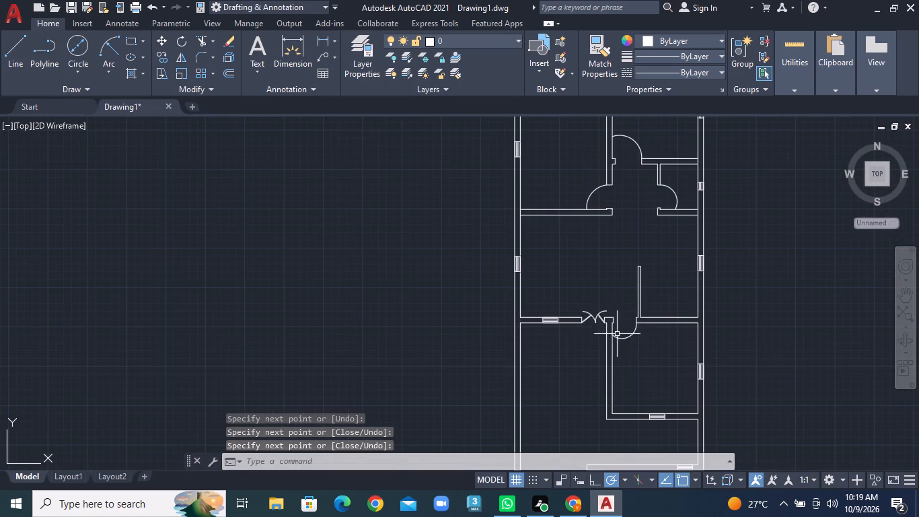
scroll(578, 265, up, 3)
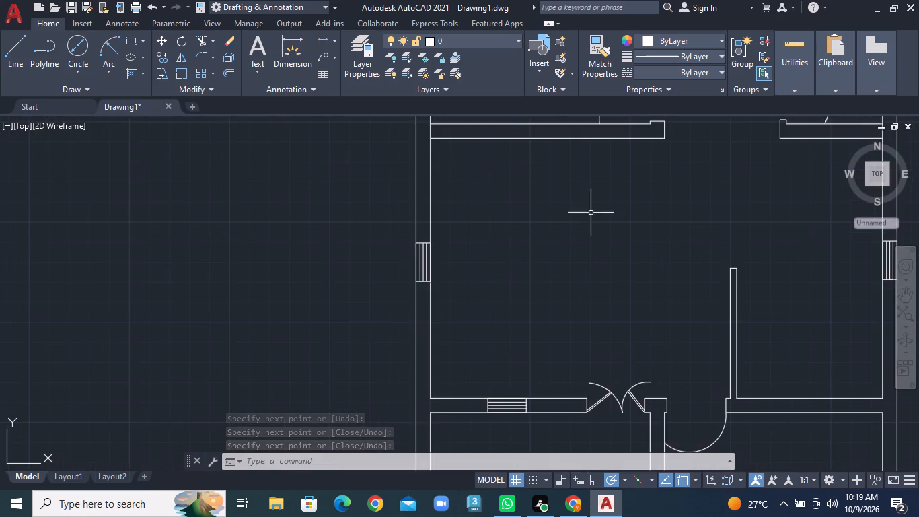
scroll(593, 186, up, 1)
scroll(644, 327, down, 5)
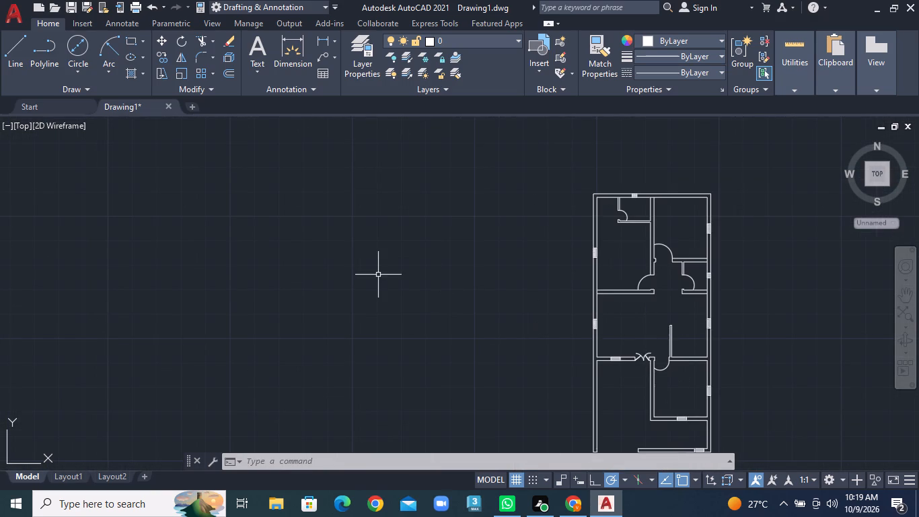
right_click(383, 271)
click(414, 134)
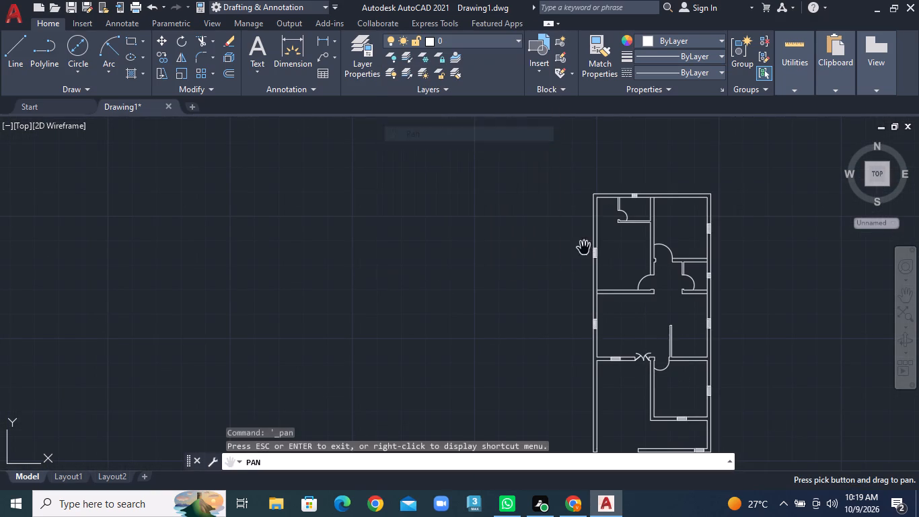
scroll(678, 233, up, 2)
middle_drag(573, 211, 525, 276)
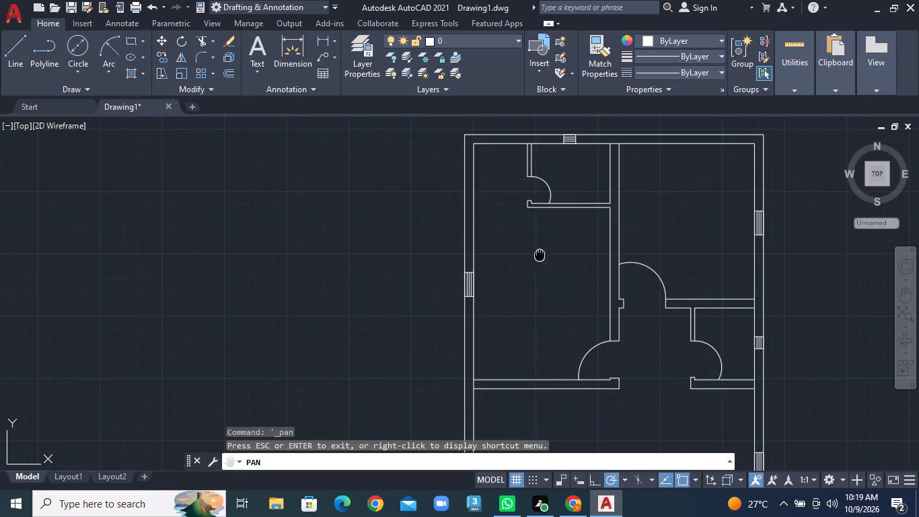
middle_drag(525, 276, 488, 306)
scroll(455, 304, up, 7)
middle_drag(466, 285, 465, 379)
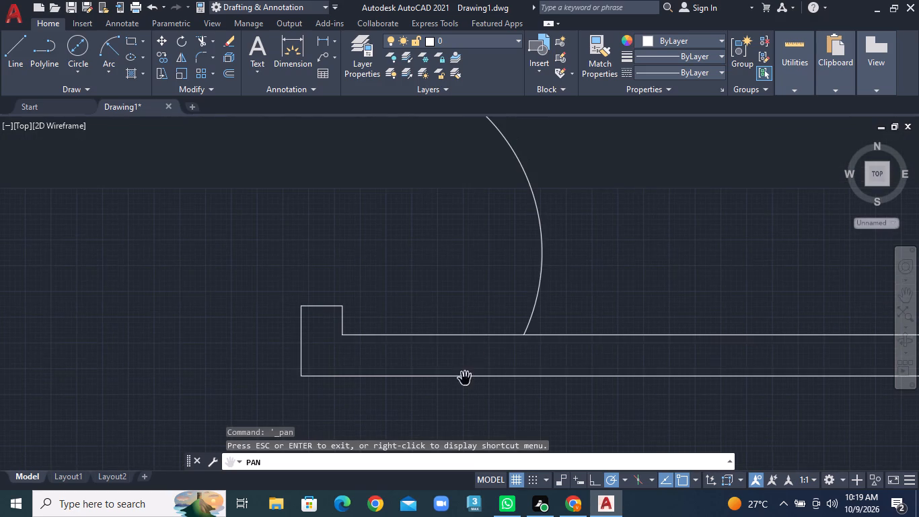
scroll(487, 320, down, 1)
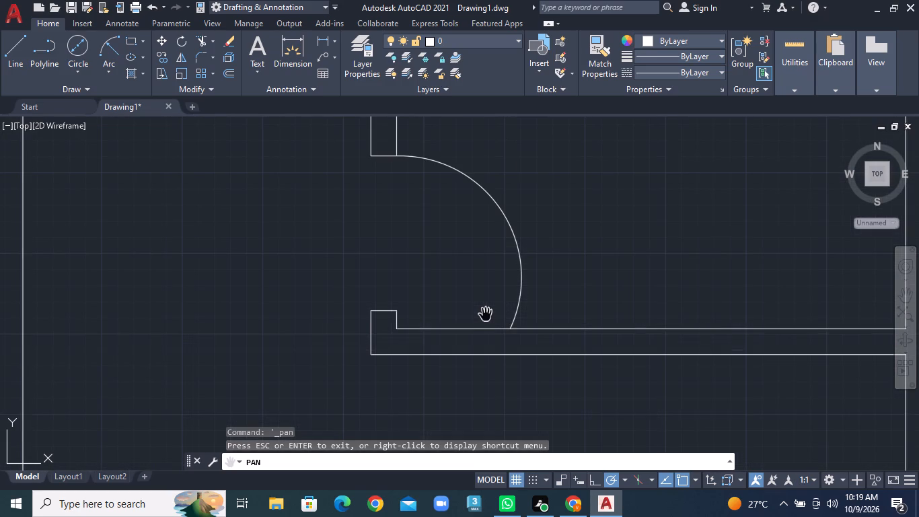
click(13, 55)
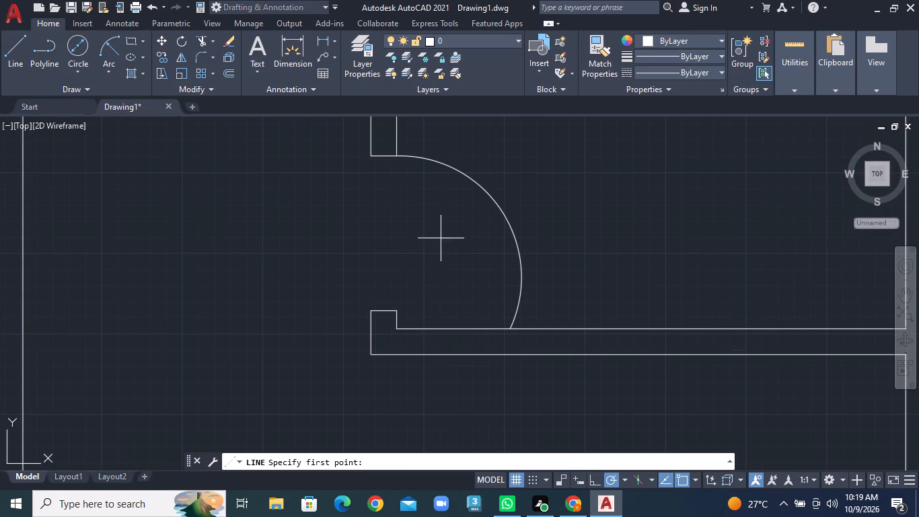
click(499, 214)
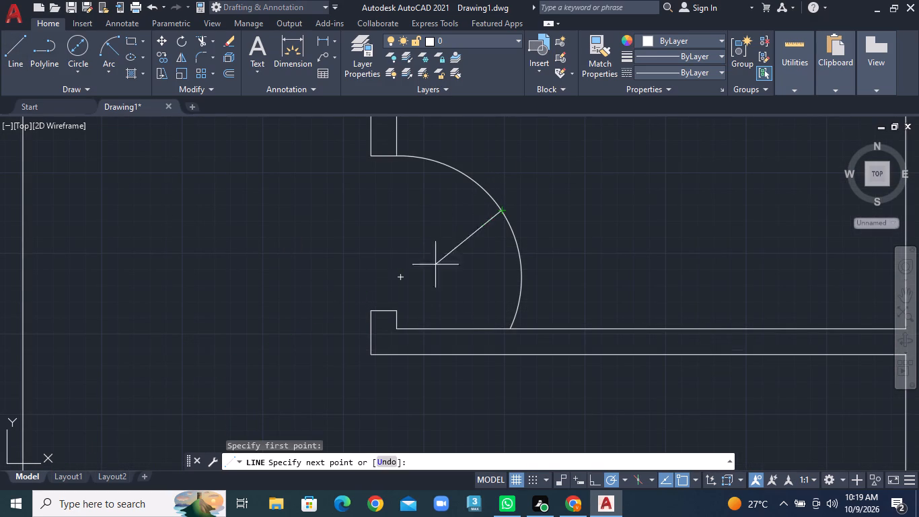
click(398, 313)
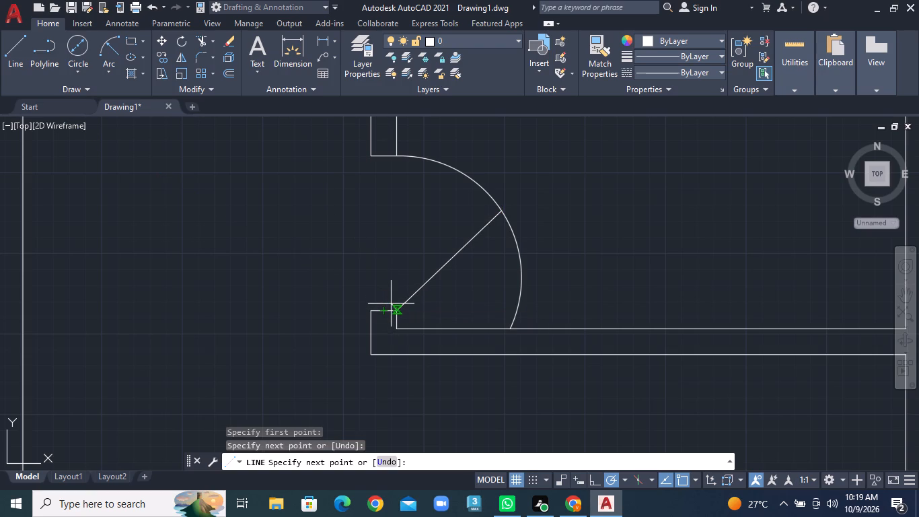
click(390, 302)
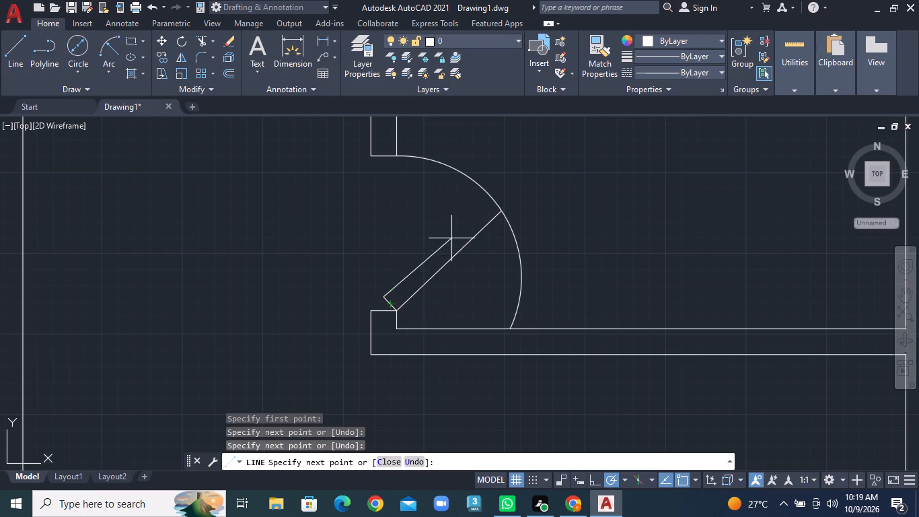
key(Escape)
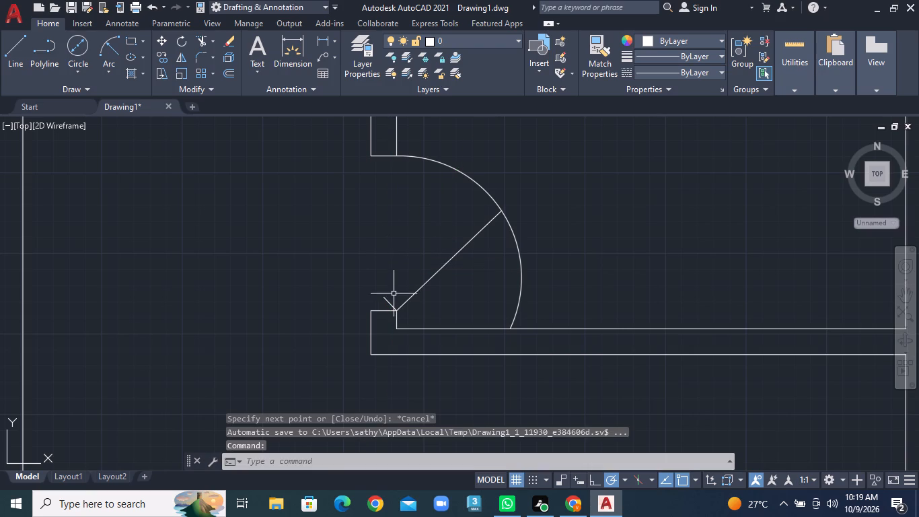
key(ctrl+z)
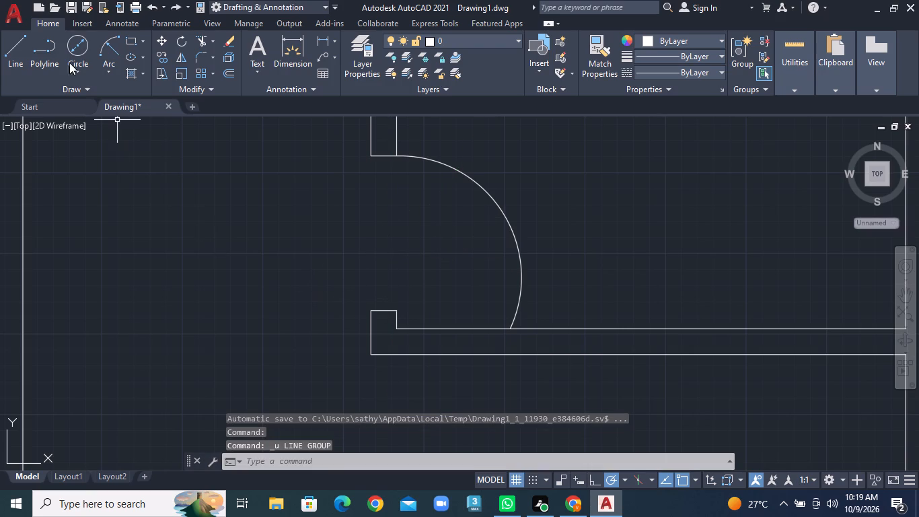
Draw the small upper-left room's door leaf with Line from the arc to the lower jamb's corner, about 1 9/16" at 120°, and back to the arc.
click(8, 46)
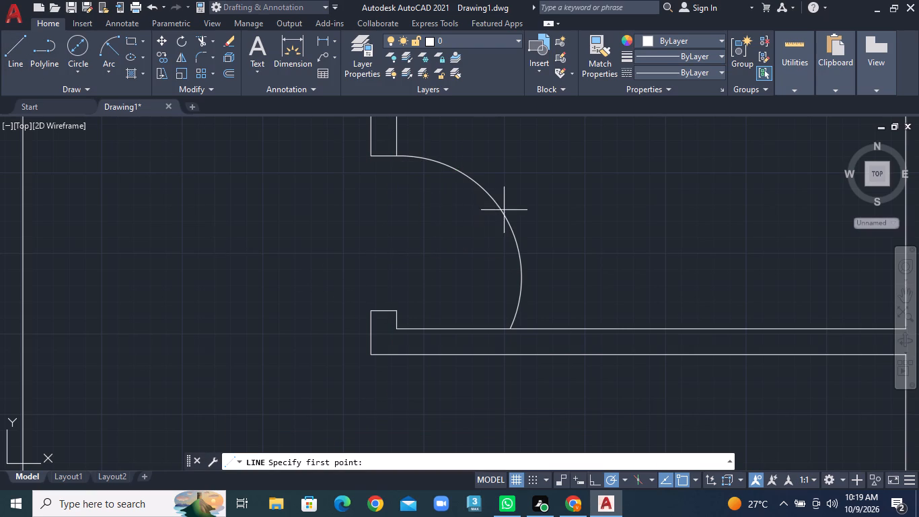
click(501, 212)
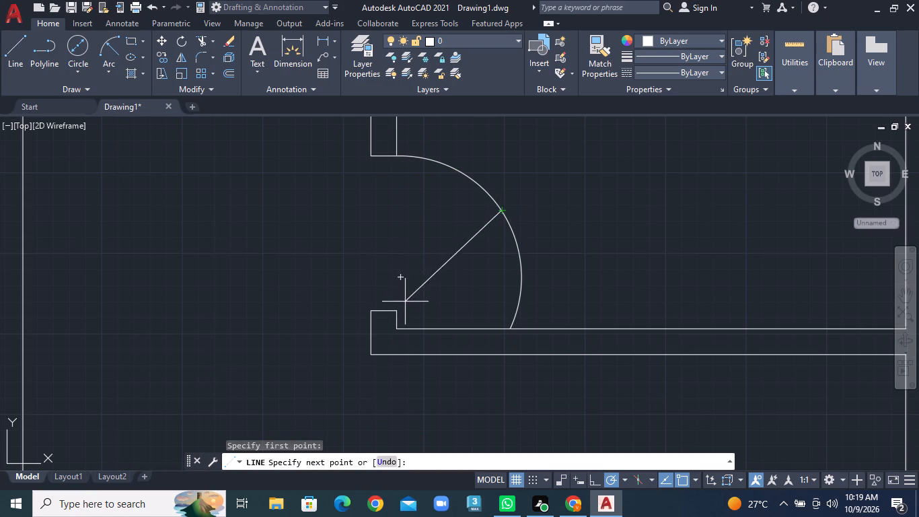
click(395, 313)
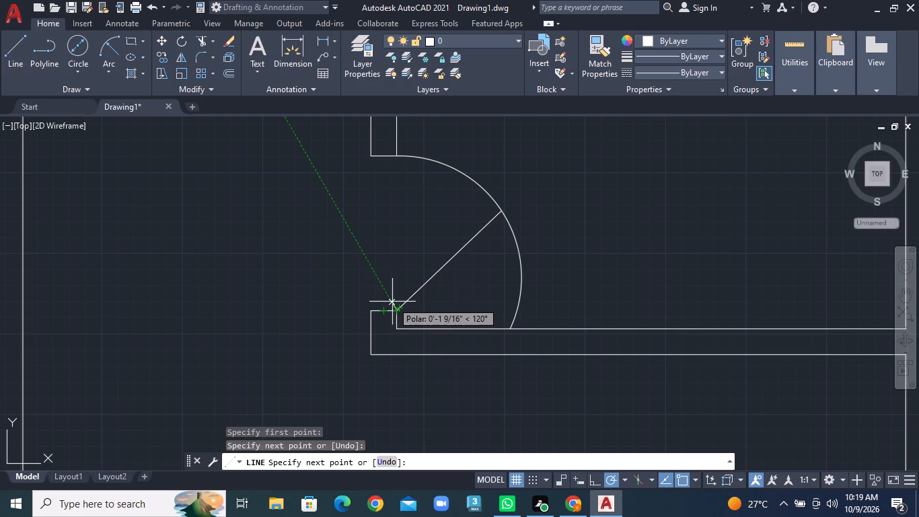
click(392, 302)
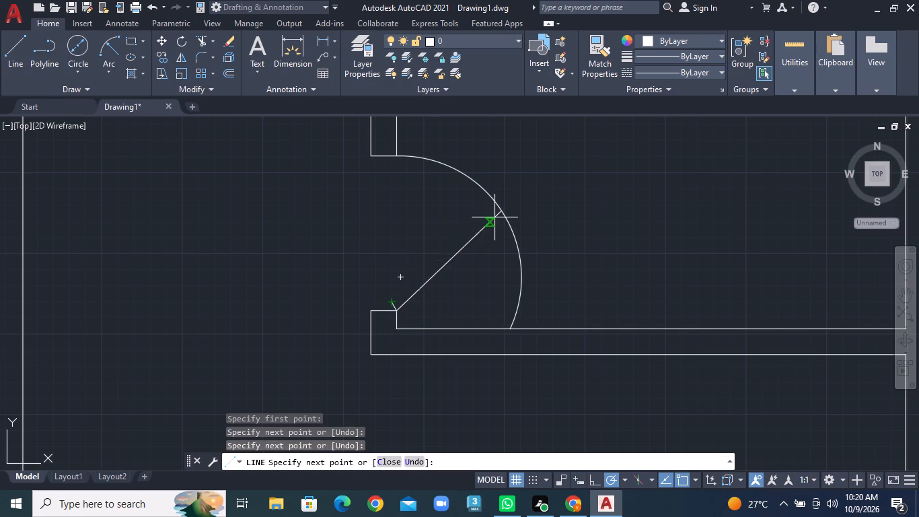
click(494, 204)
right_click(494, 204)
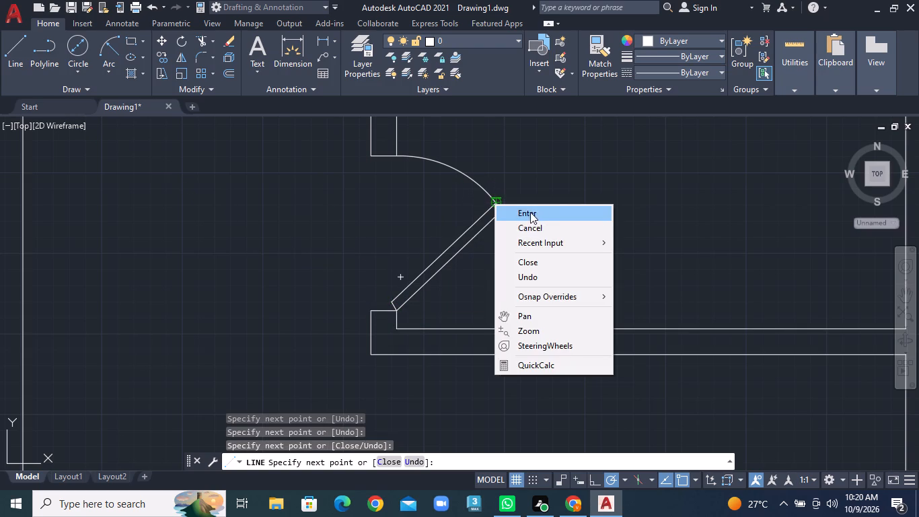
click(530, 212)
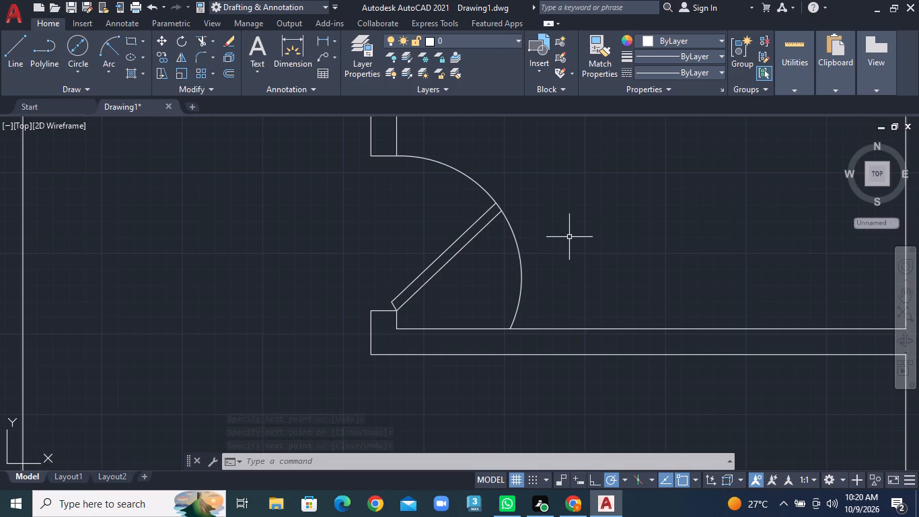
Draw the first edge of the upper-right room's door leaf with Line from the swing arc to the left jamb's upper corner.
scroll(635, 335, down, 3)
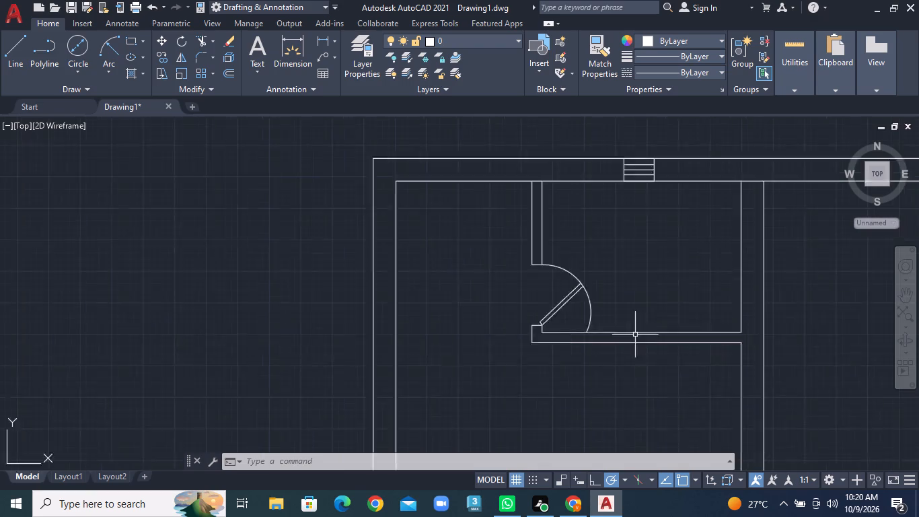
right_click(658, 280)
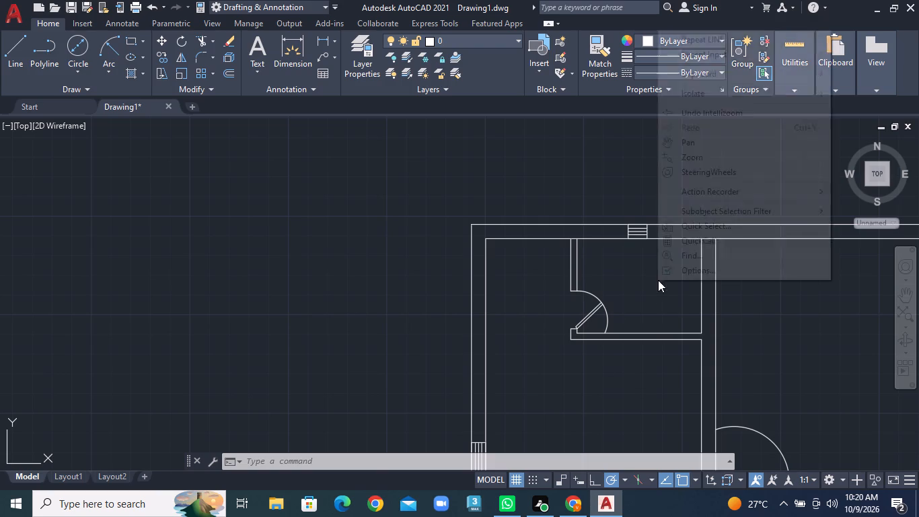
click(687, 148)
scroll(634, 314, up, 1)
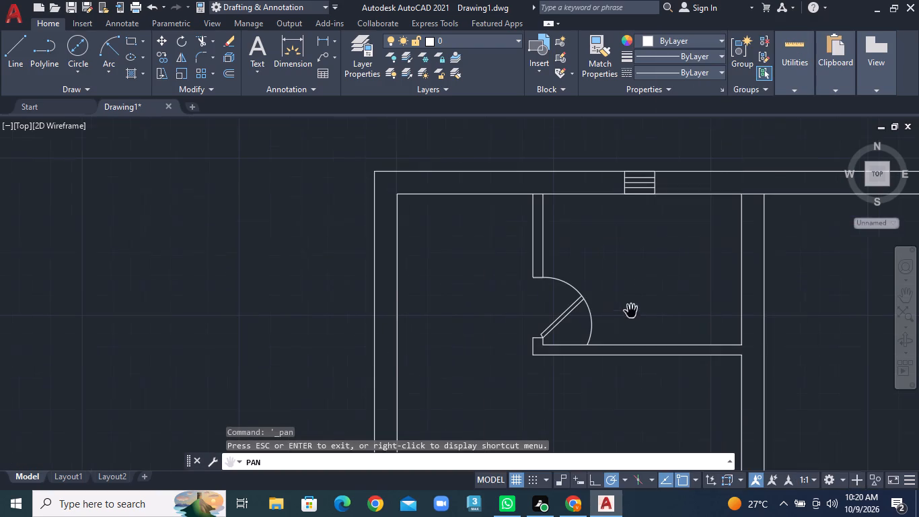
scroll(724, 353, down, 1)
scroll(719, 347, up, 1)
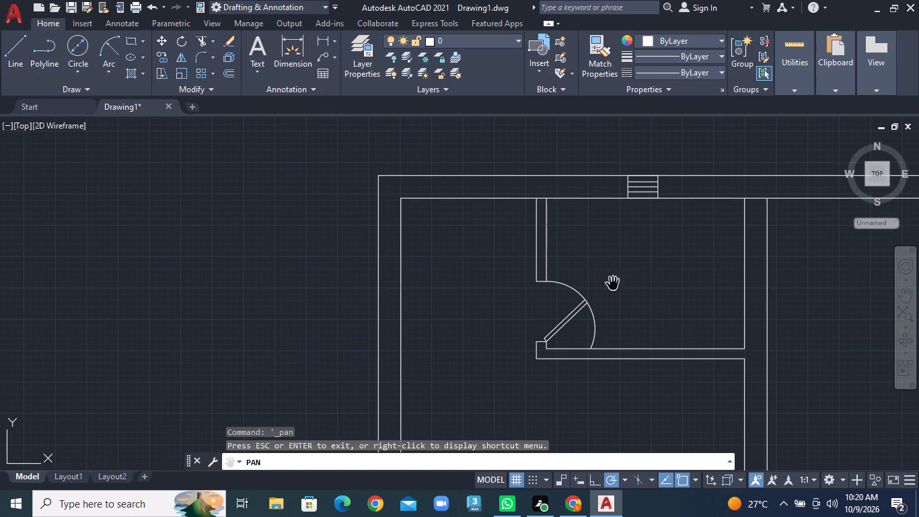
scroll(669, 392, down, 3)
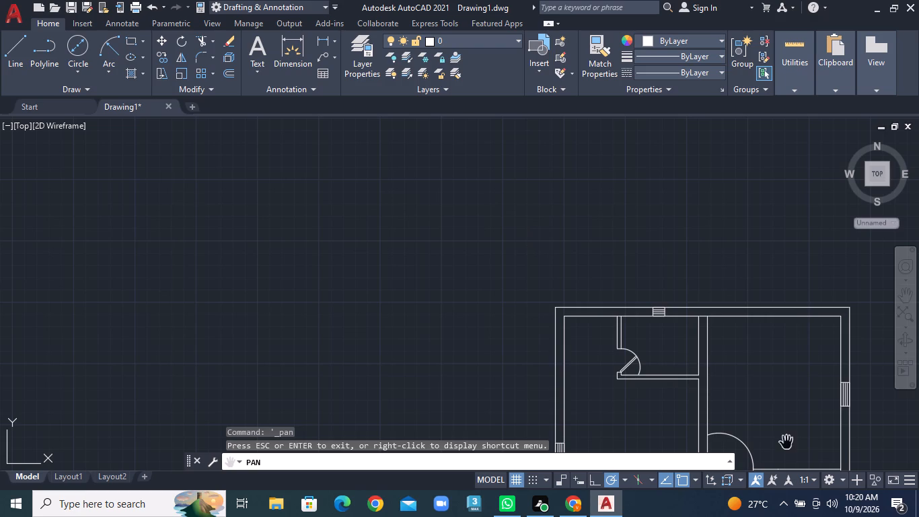
drag(750, 423, 546, 240)
drag(546, 265, 512, 269)
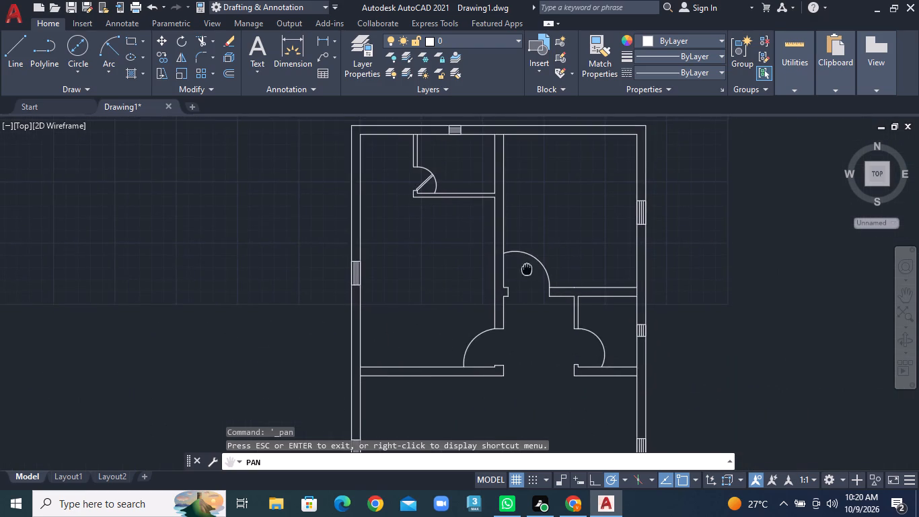
drag(512, 269, 462, 258)
scroll(432, 302, up, 2)
drag(327, 390, 347, 320)
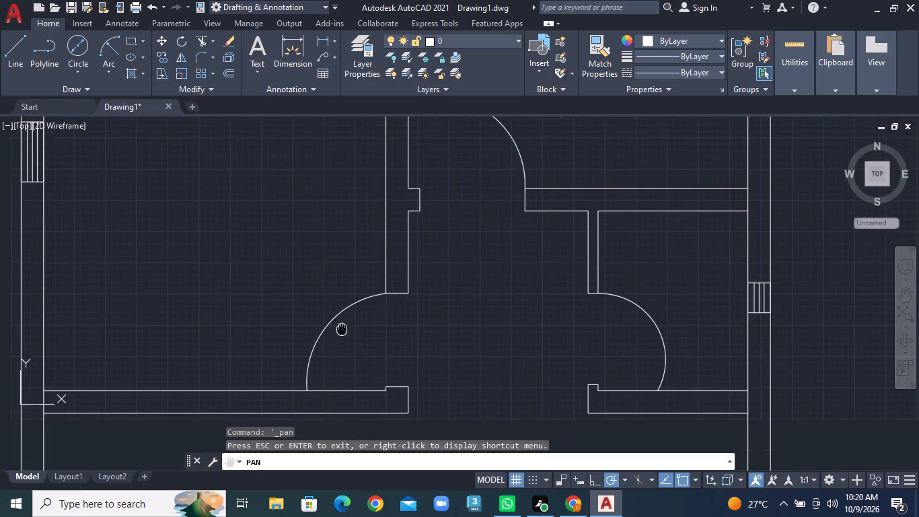
drag(347, 320, 351, 384)
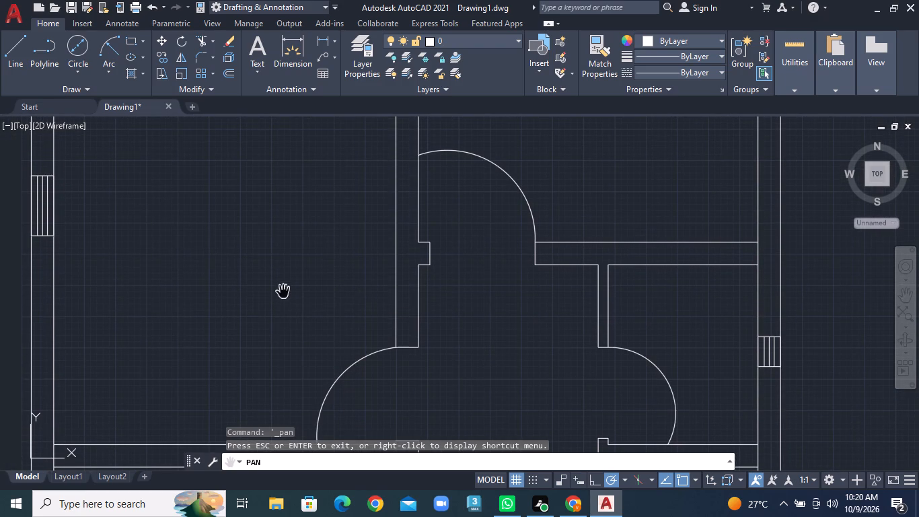
click(13, 63)
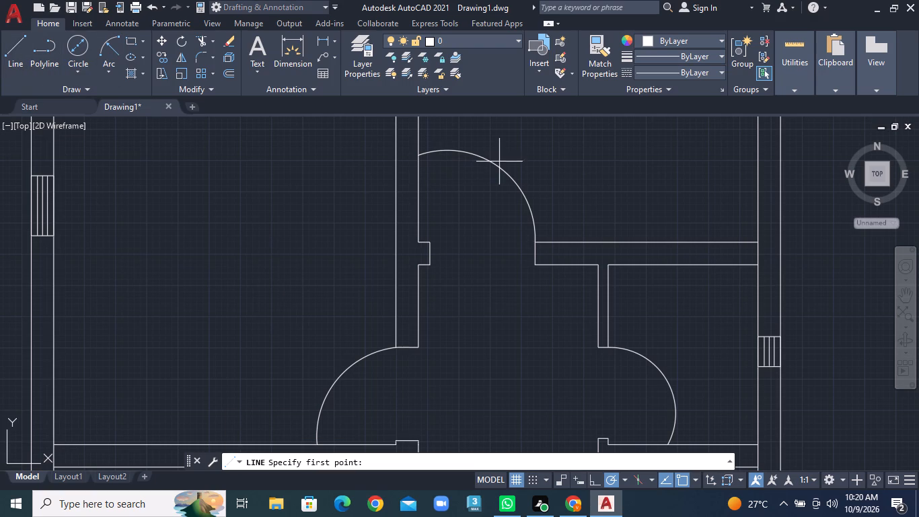
click(503, 166)
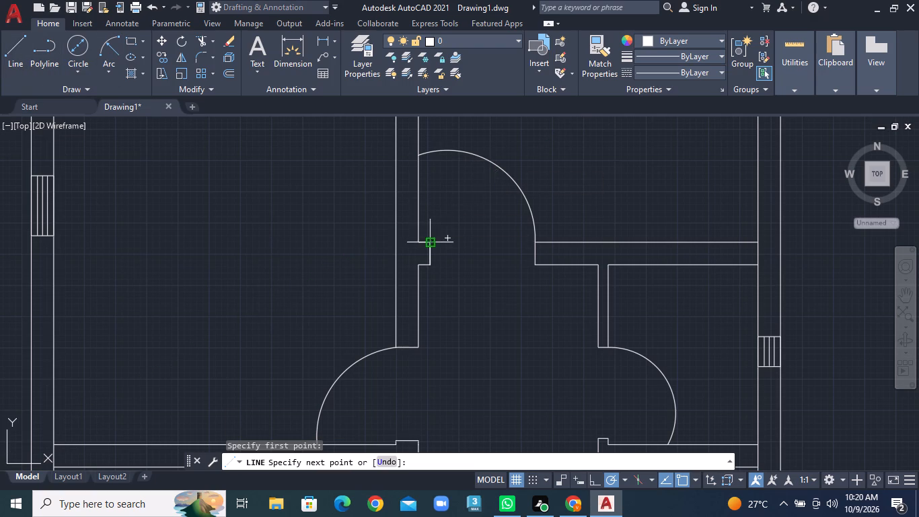
click(429, 240)
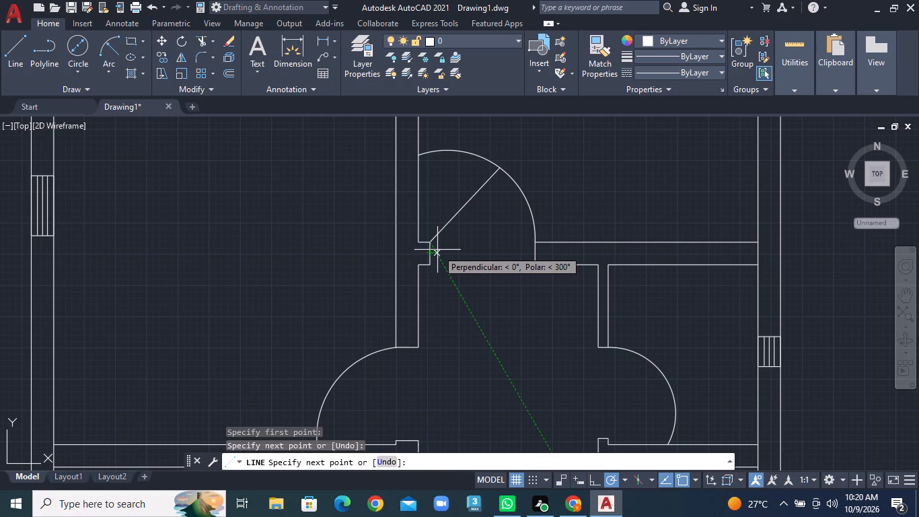
Complete the upper-right room's door leaf with a short end line at 330° from the jamb corner and a second edge back to the arc.
scroll(441, 248, up, 2)
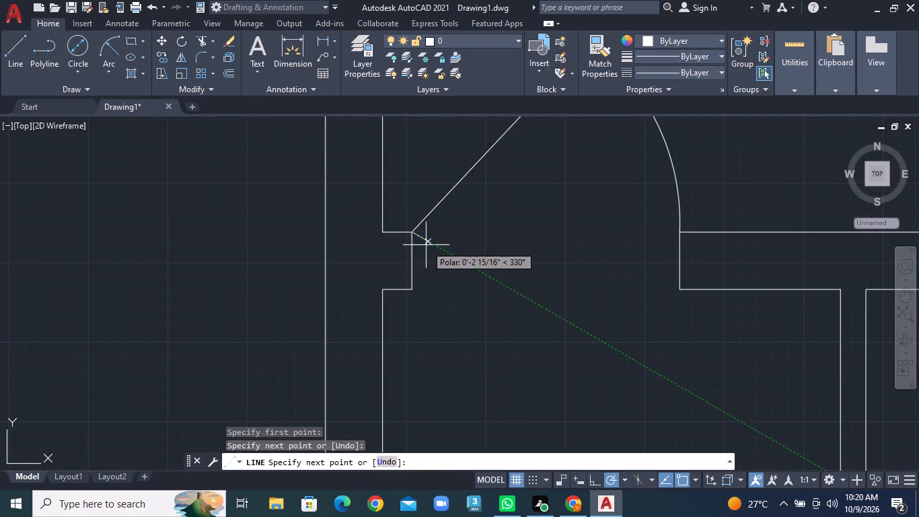
click(423, 245)
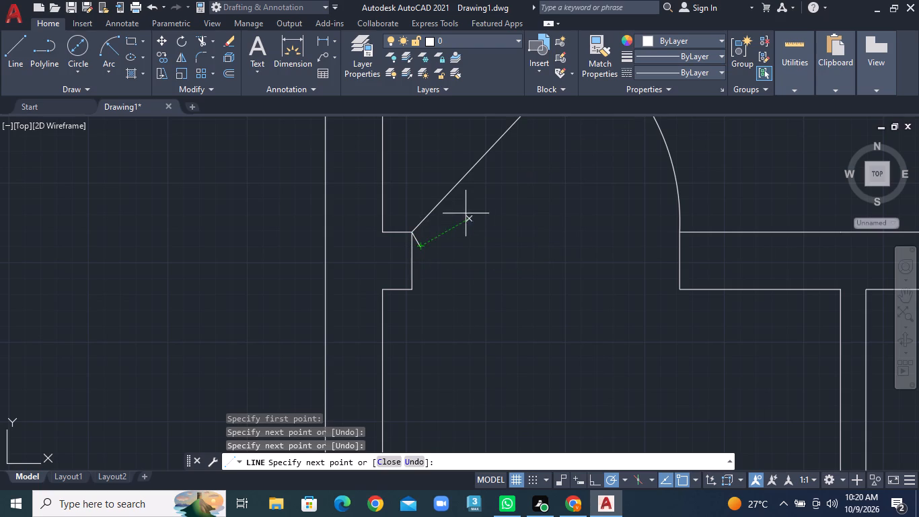
key(ctrl+z)
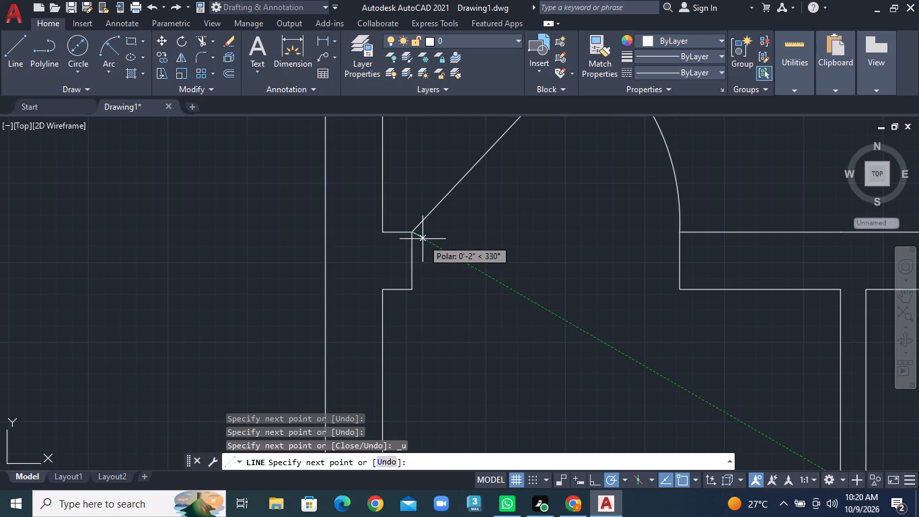
click(423, 242)
middle_drag(517, 215, 510, 222)
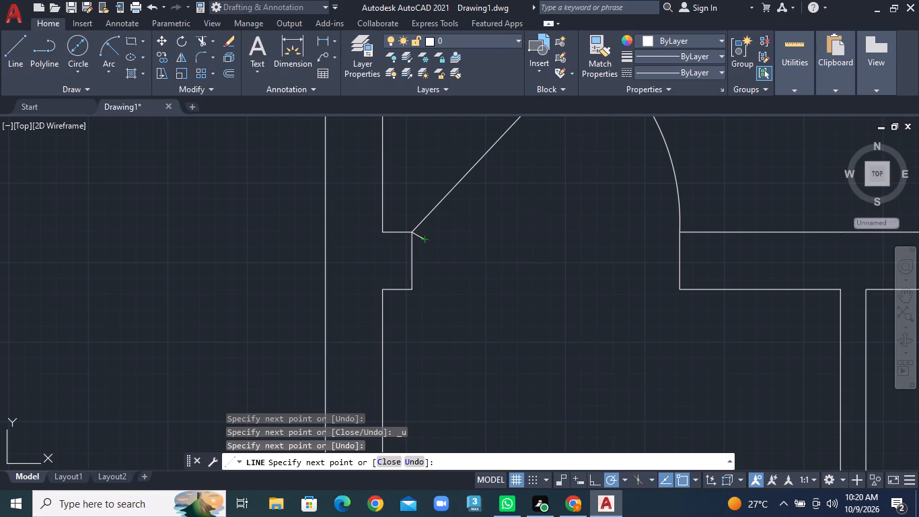
middle_drag(510, 222, 422, 326)
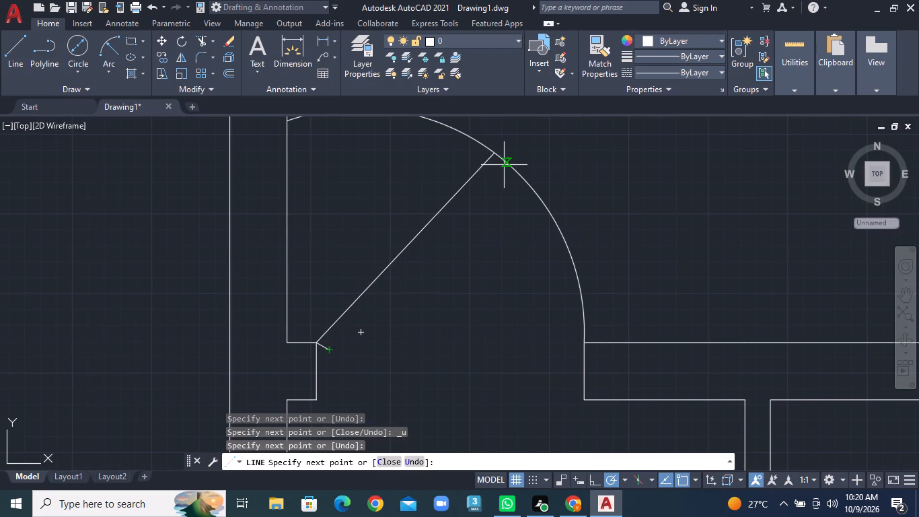
click(504, 162)
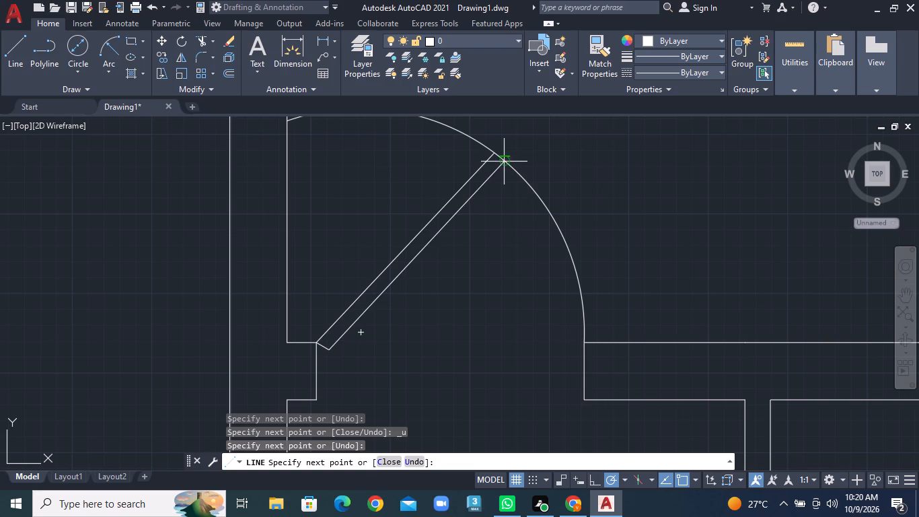
right_click(504, 162)
click(512, 170)
scroll(575, 229, down, 2)
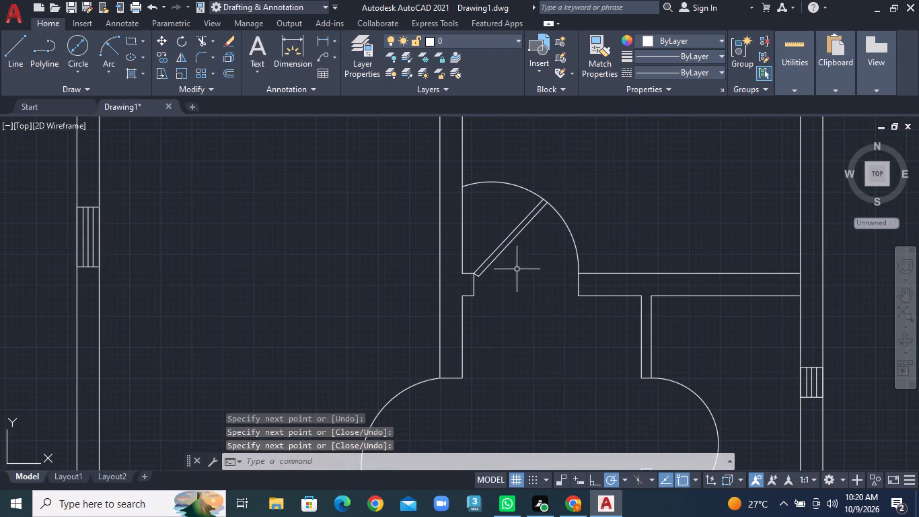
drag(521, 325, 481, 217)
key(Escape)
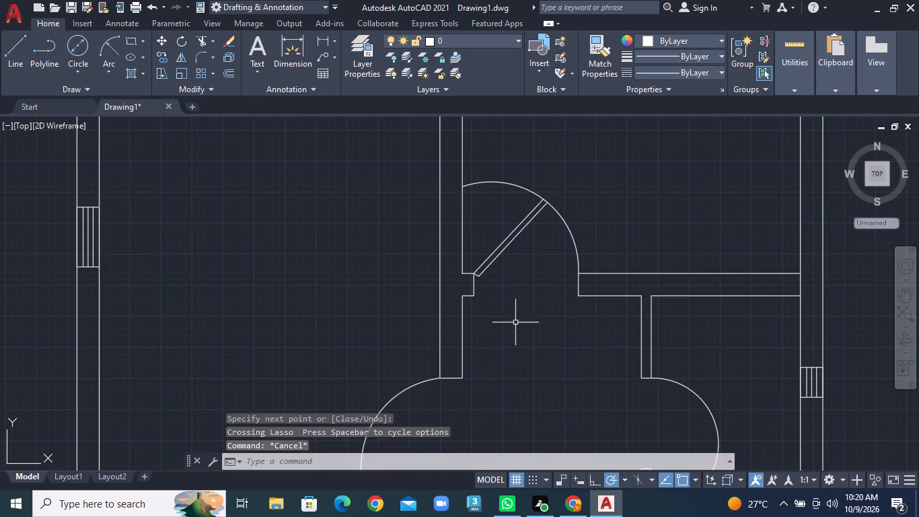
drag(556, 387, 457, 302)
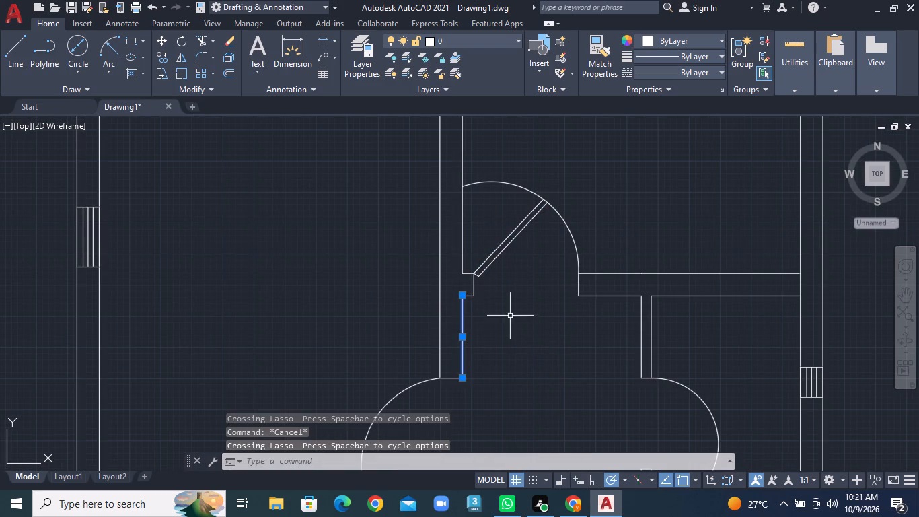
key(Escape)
Draw the small right-hand room's door leaf with Line from the arc to the lower jamb's corner, a short end at 120°, and back to the arc.
right_click(534, 316)
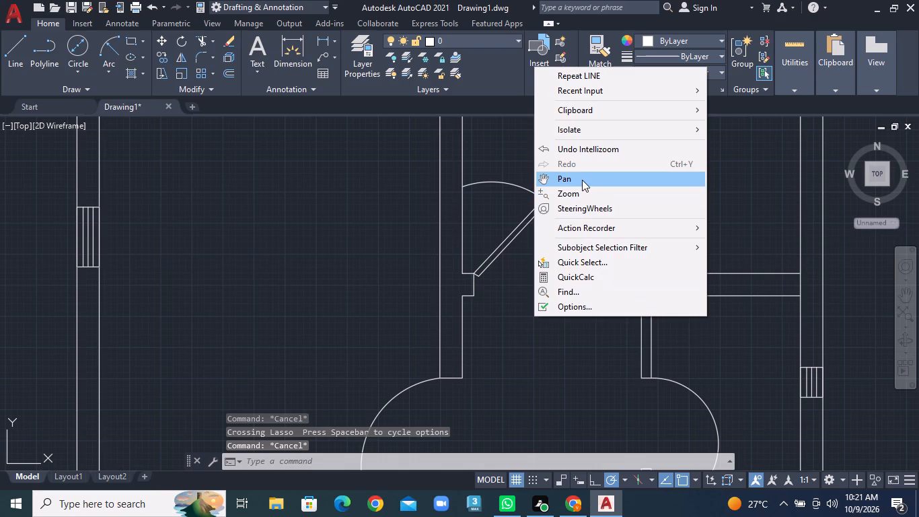
click(582, 180)
drag(550, 328, 456, 217)
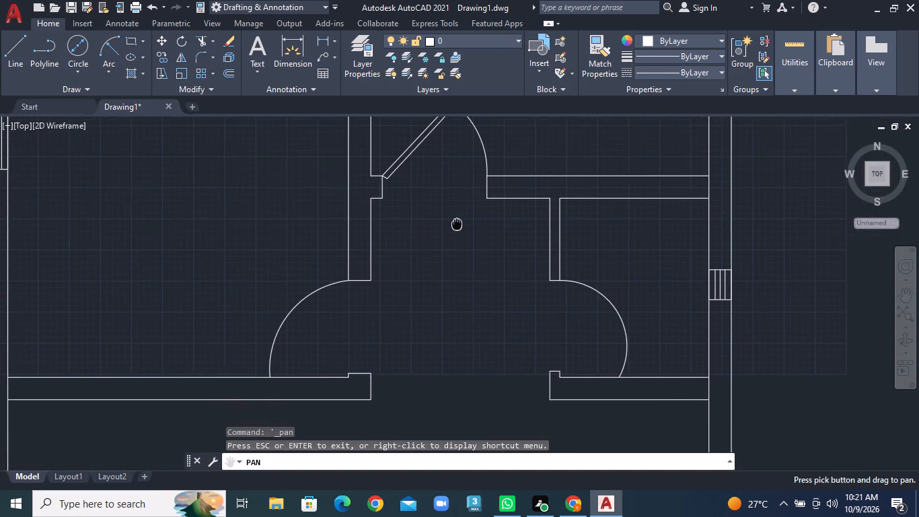
drag(456, 217, 455, 195)
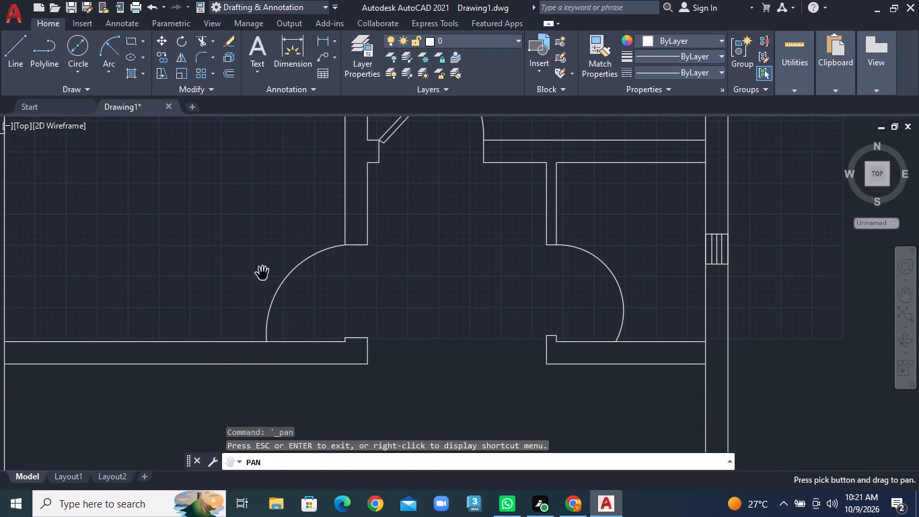
click(11, 57)
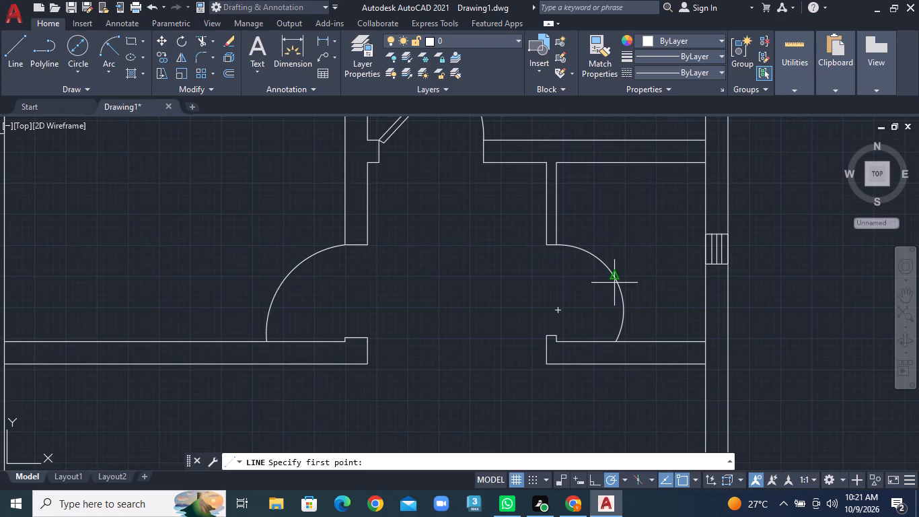
click(615, 278)
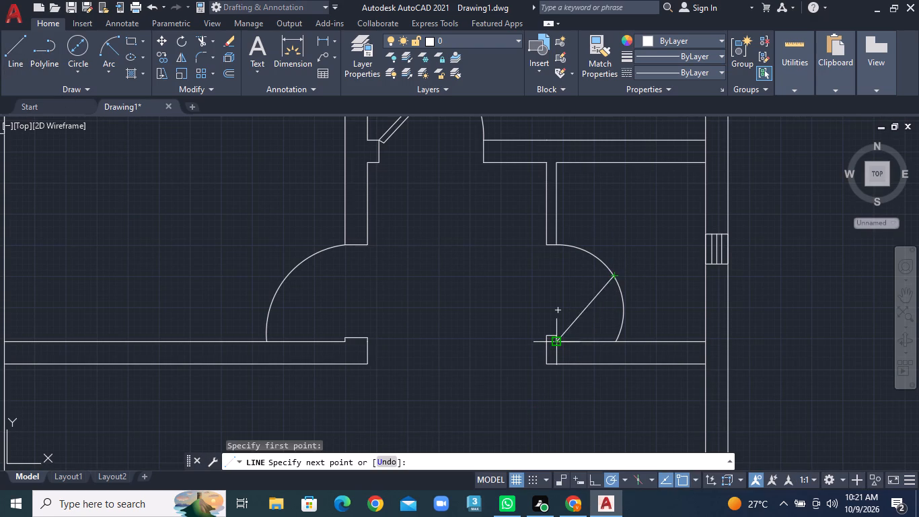
click(554, 333)
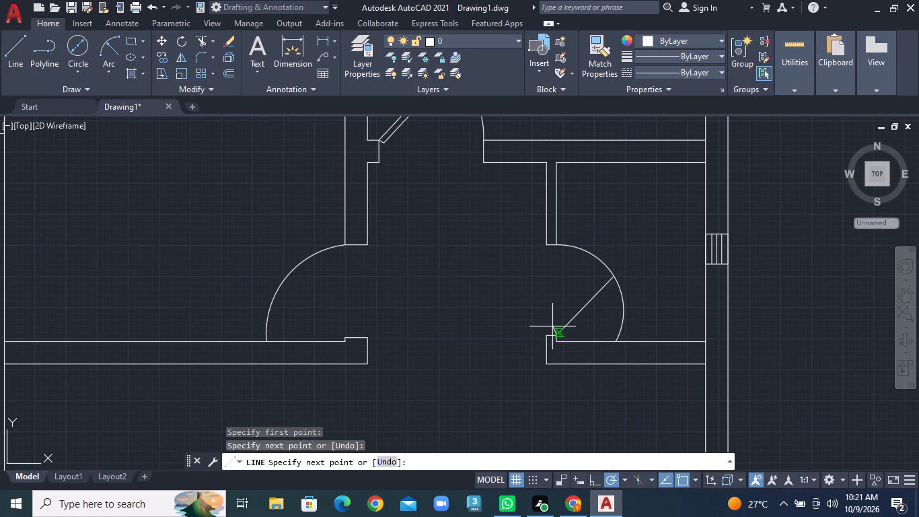
scroll(558, 326, up, 3)
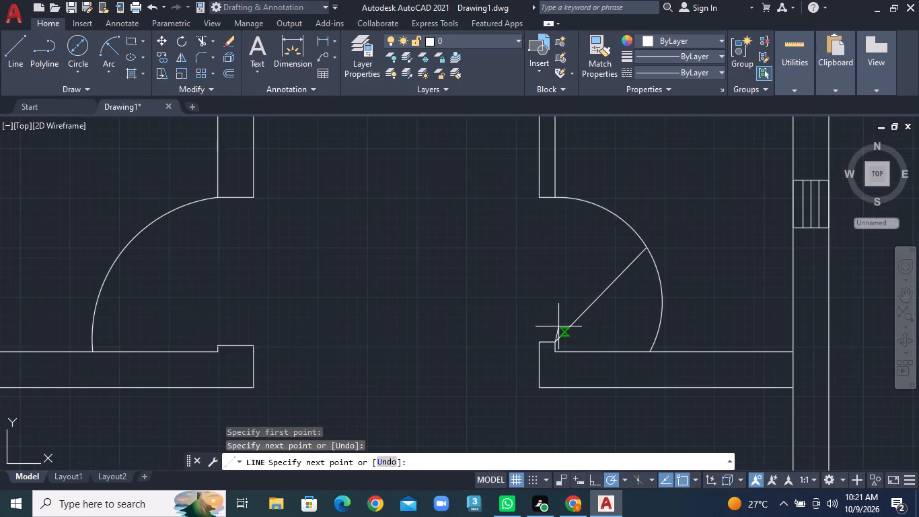
scroll(558, 326, up, 3)
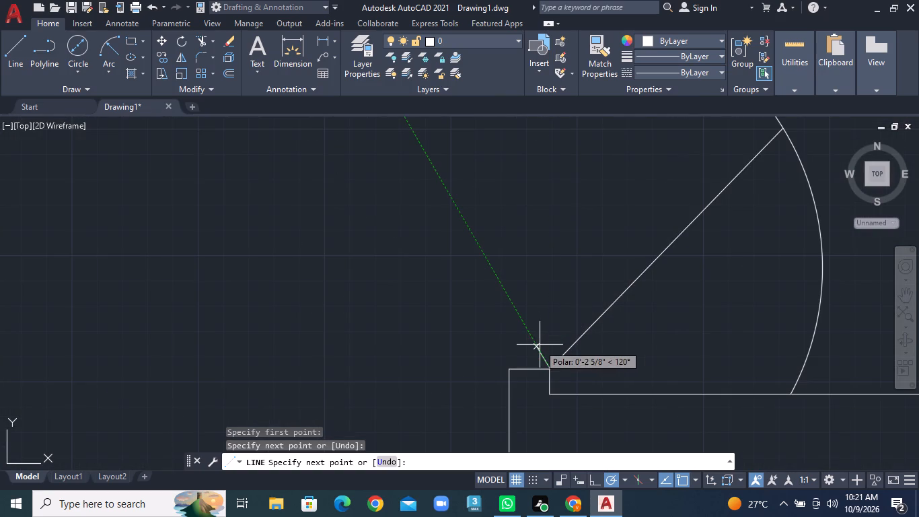
click(542, 348)
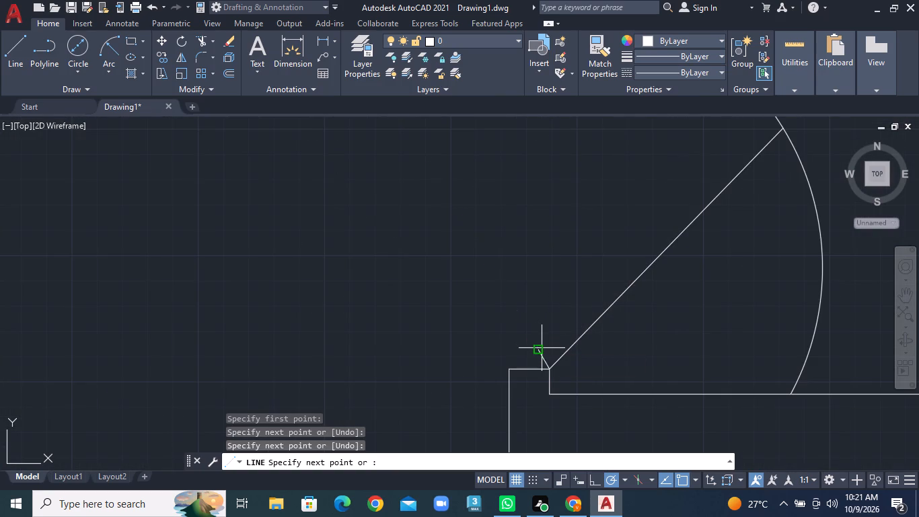
scroll(700, 231, down, 1)
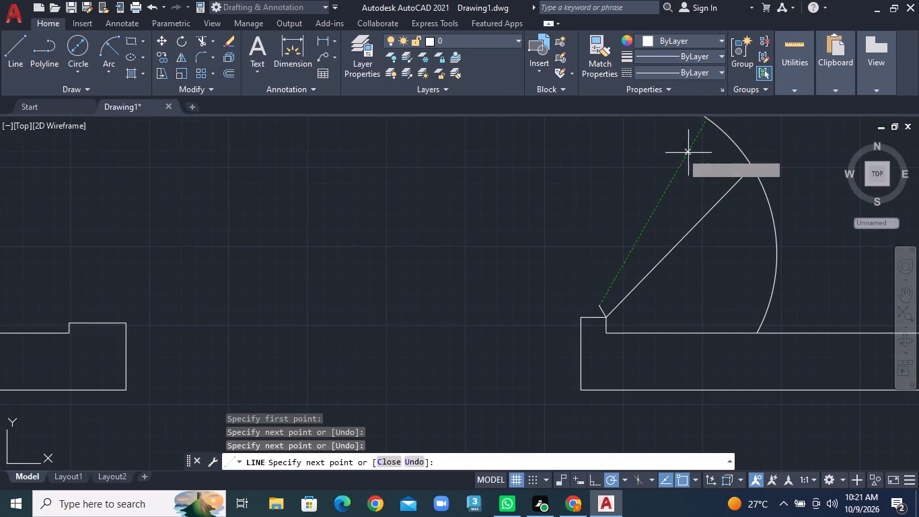
click(745, 157)
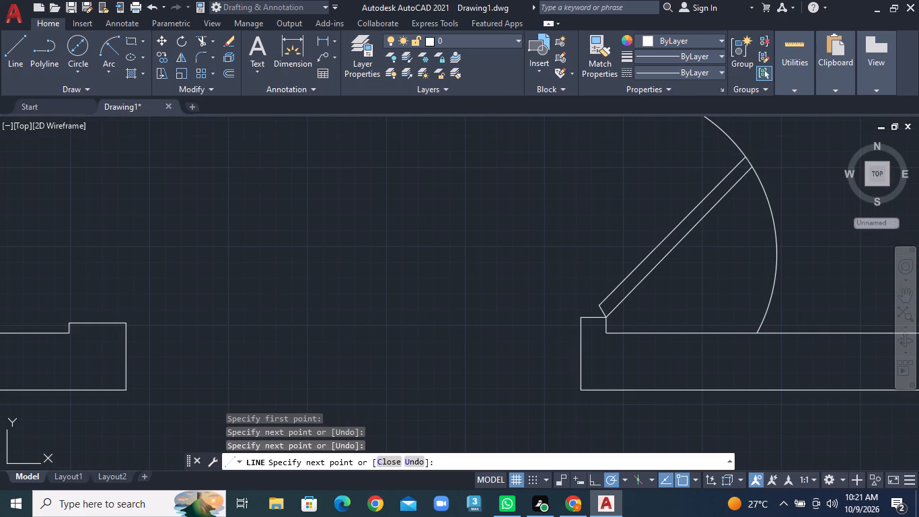
right_click(745, 157)
click(759, 168)
scroll(225, 263, down, 3)
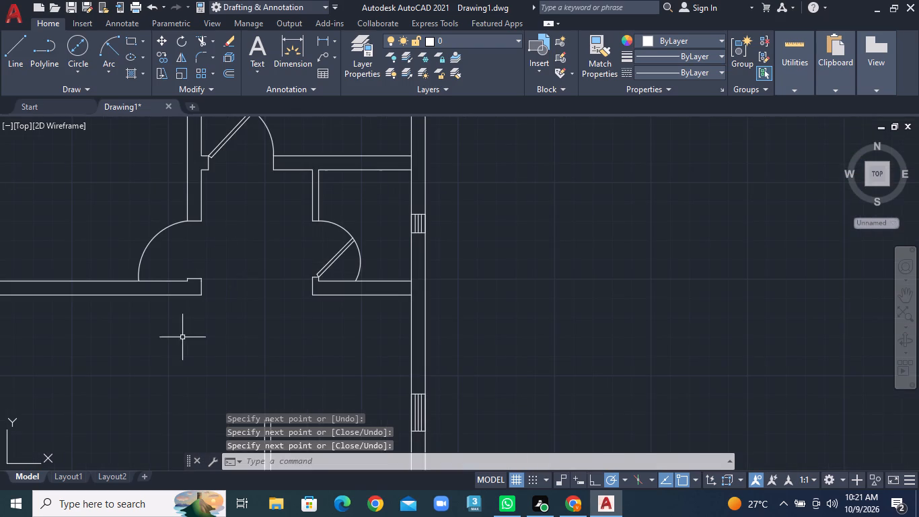
Draw the large left room's door leaf with Line from the swing arc to the lower jamb's corner, a short end line, and back to the arc.
middle_drag(196, 334, 439, 368)
scroll(425, 320, up, 2)
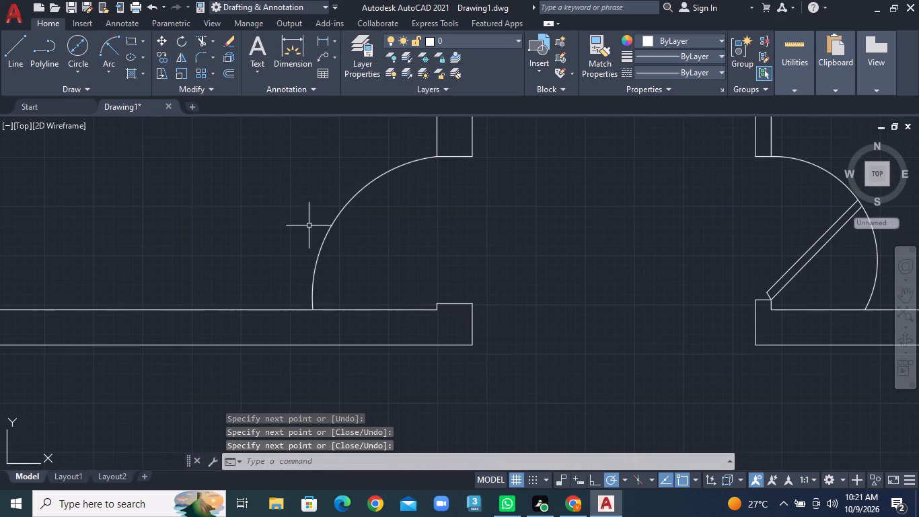
click(6, 52)
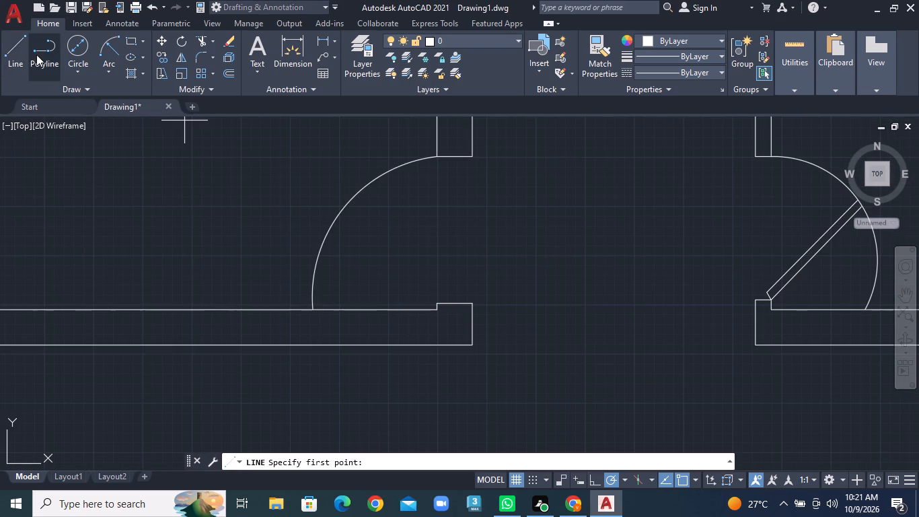
click(341, 209)
click(435, 302)
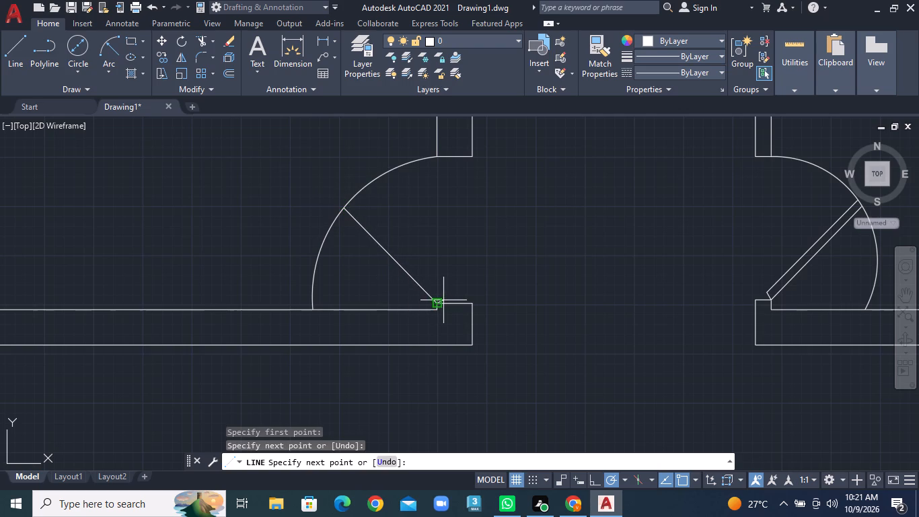
click(443, 300)
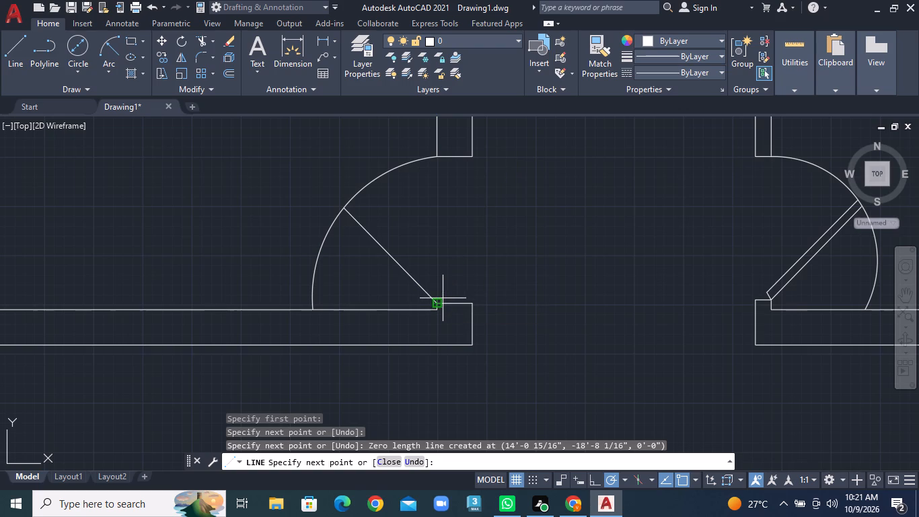
click(445, 296)
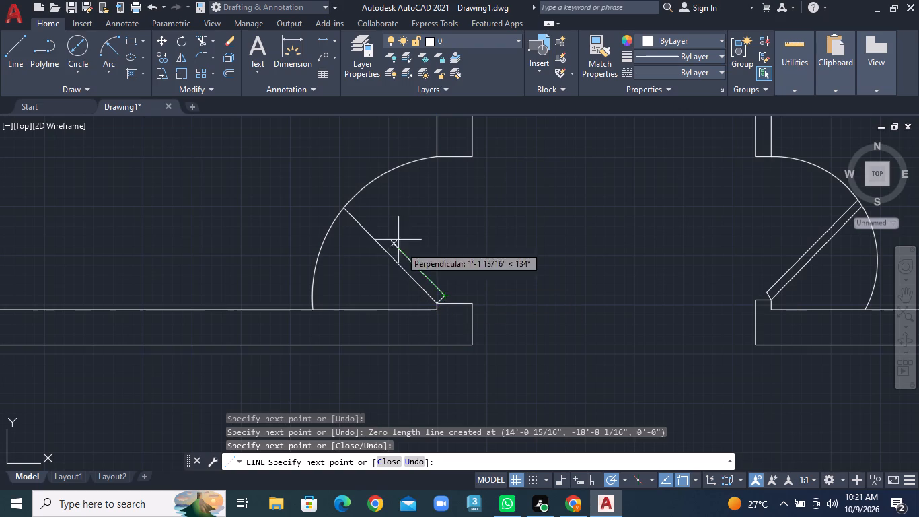
click(350, 201)
right_click(350, 201)
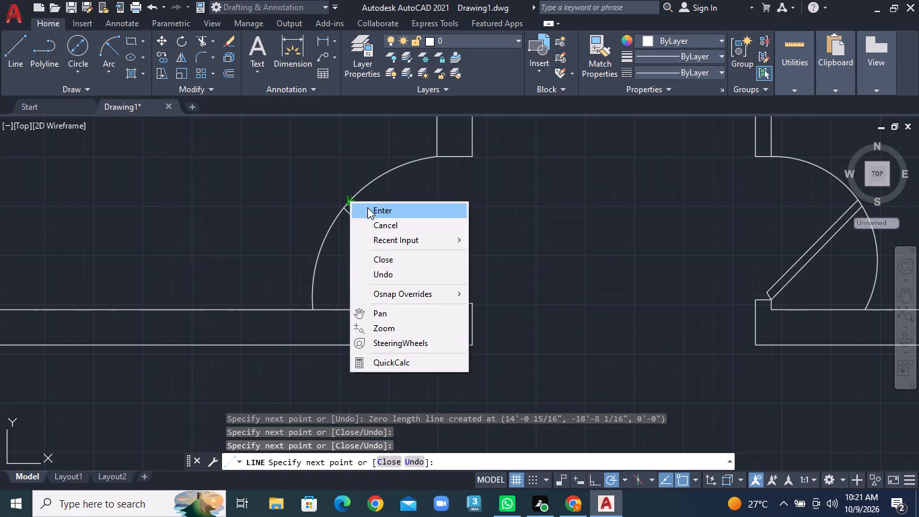
click(375, 208)
Draw the lower-right room's door leaf with Line from the swing arc to the left jamb's lower corner, a short end line, and back to the arc.
scroll(535, 271, down, 3)
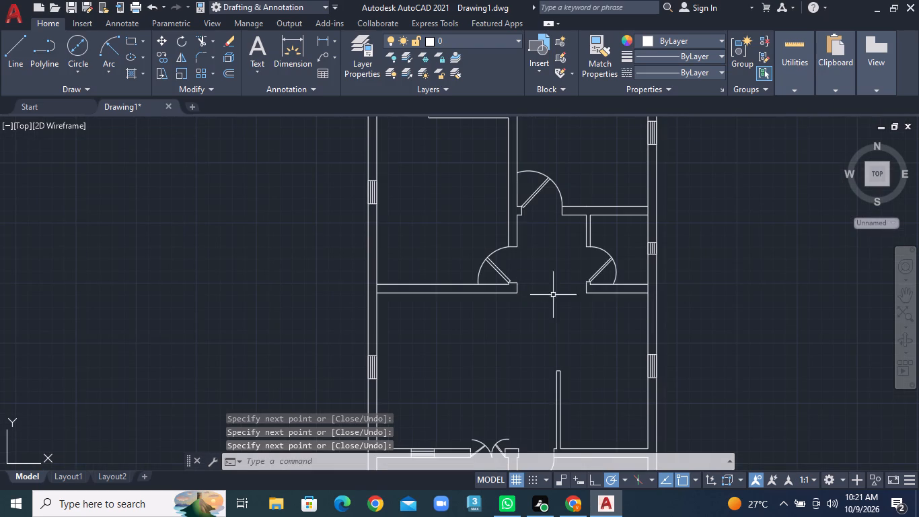
scroll(554, 259, down, 2)
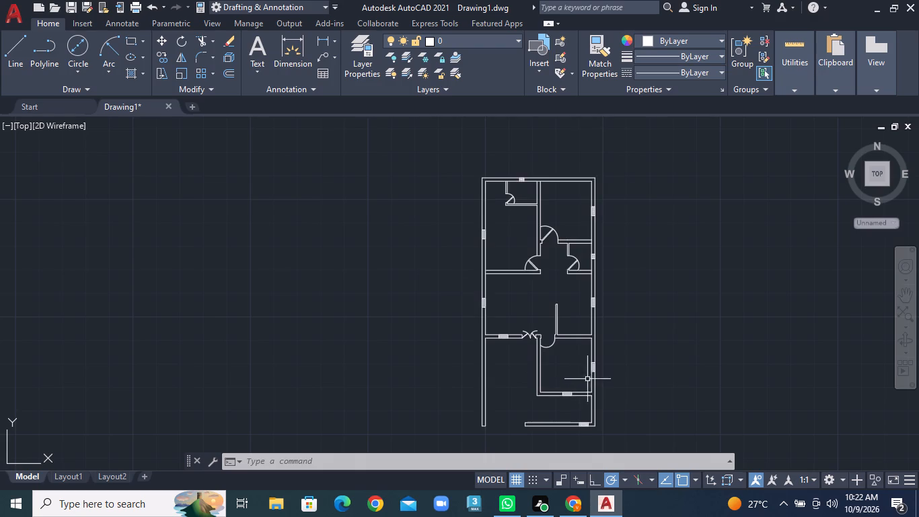
scroll(558, 355, up, 5)
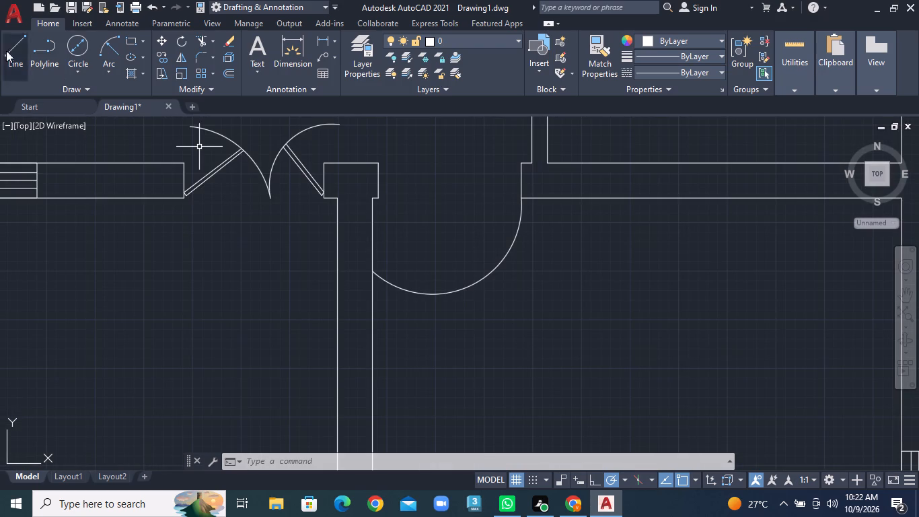
click(11, 55)
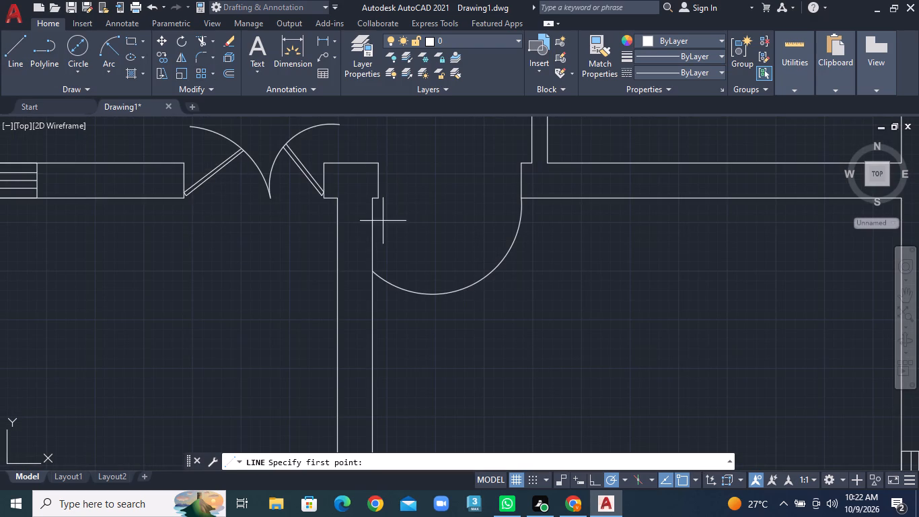
click(474, 287)
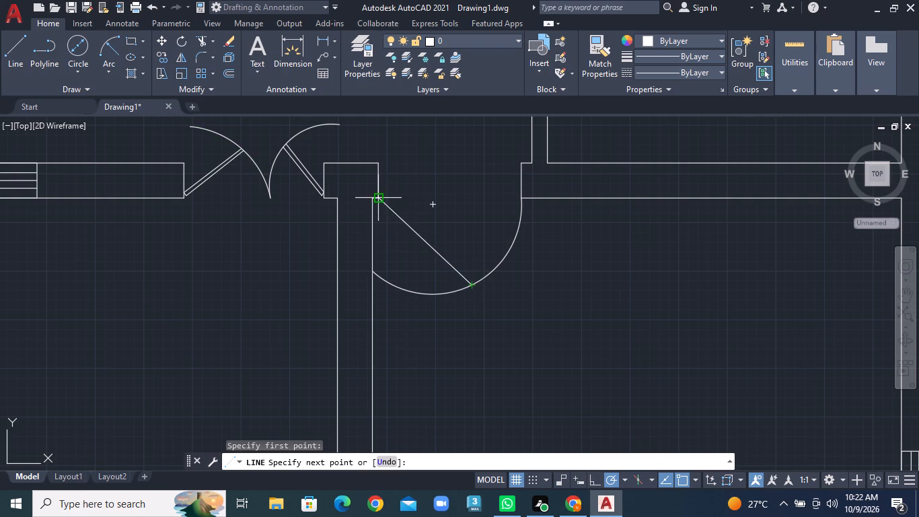
click(379, 201)
click(384, 193)
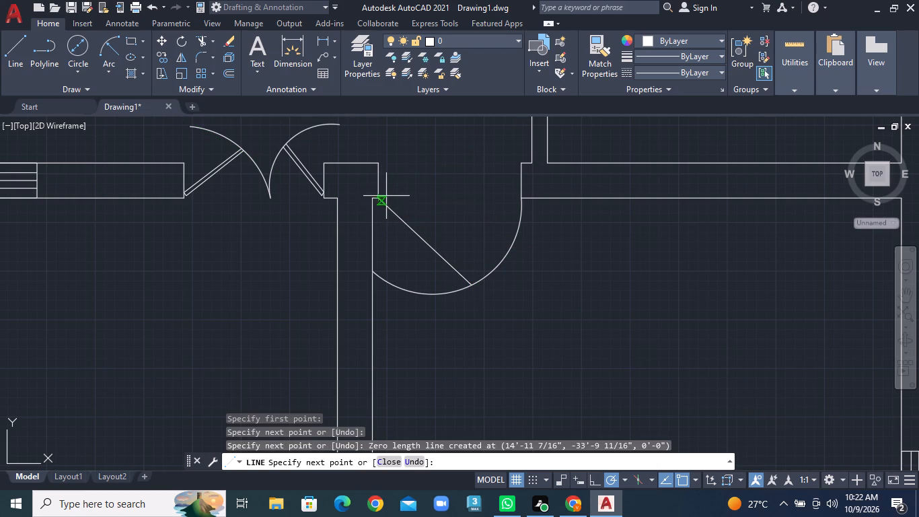
click(386, 191)
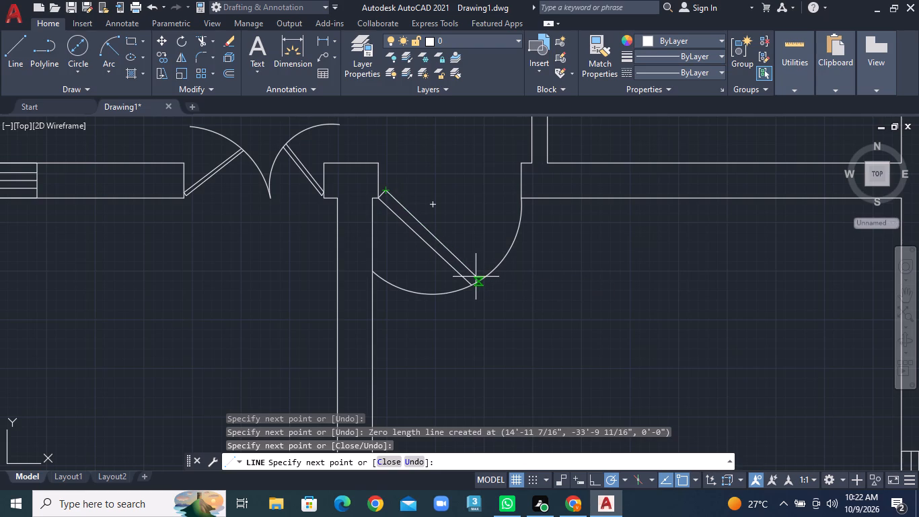
click(476, 277)
right_click(448, 222)
click(466, 228)
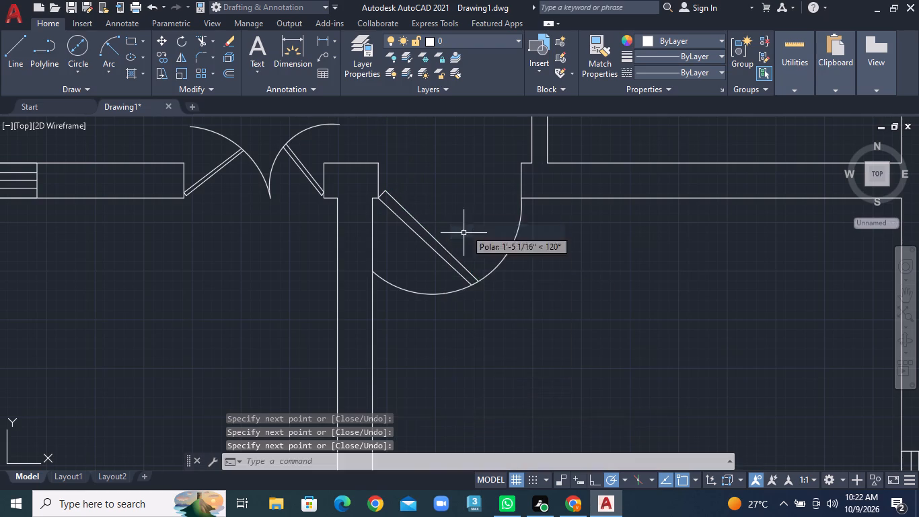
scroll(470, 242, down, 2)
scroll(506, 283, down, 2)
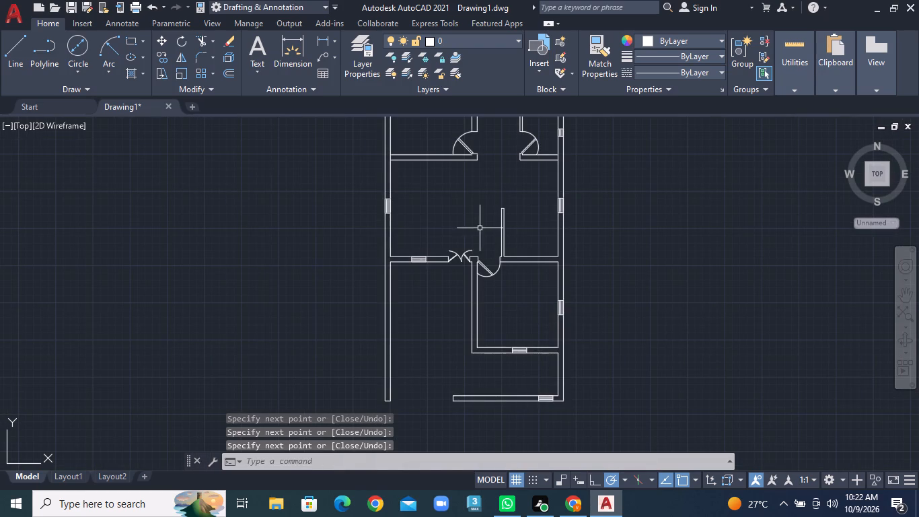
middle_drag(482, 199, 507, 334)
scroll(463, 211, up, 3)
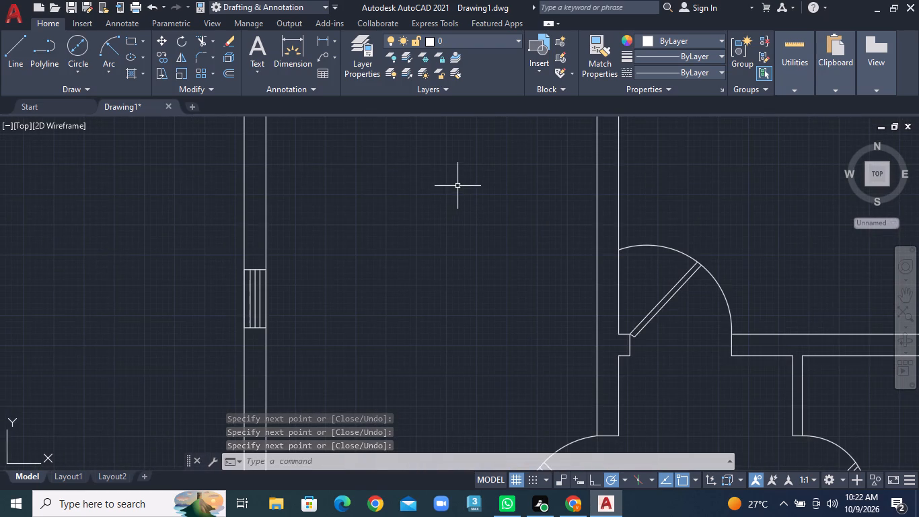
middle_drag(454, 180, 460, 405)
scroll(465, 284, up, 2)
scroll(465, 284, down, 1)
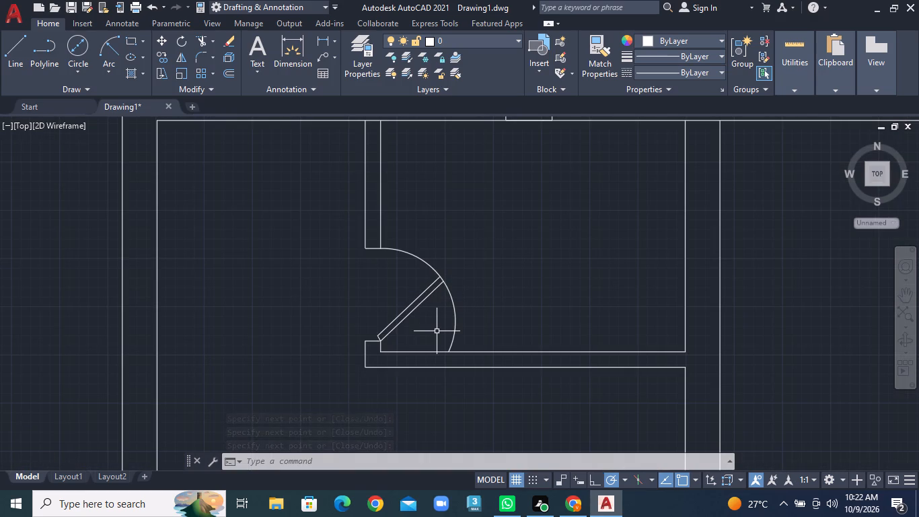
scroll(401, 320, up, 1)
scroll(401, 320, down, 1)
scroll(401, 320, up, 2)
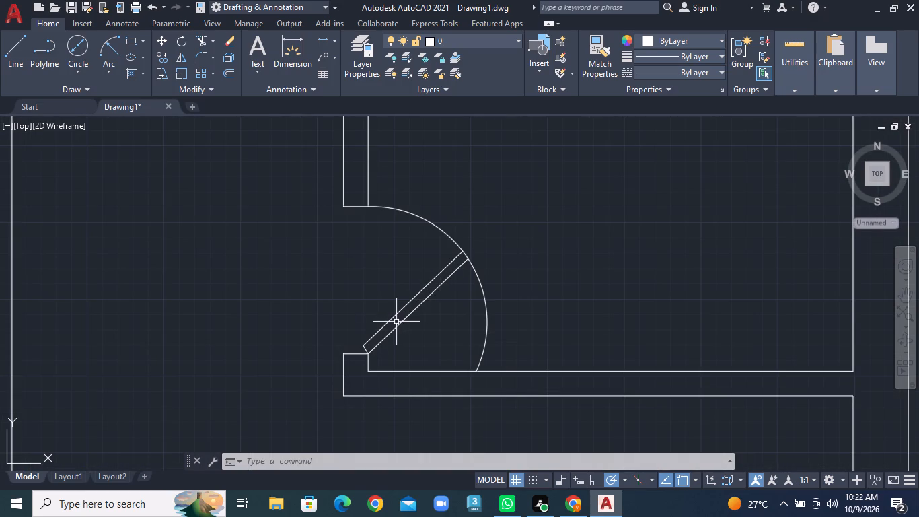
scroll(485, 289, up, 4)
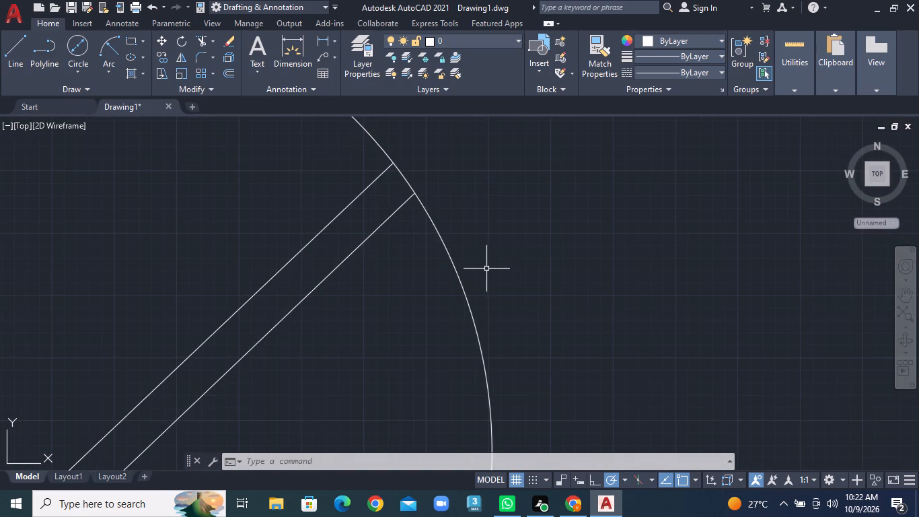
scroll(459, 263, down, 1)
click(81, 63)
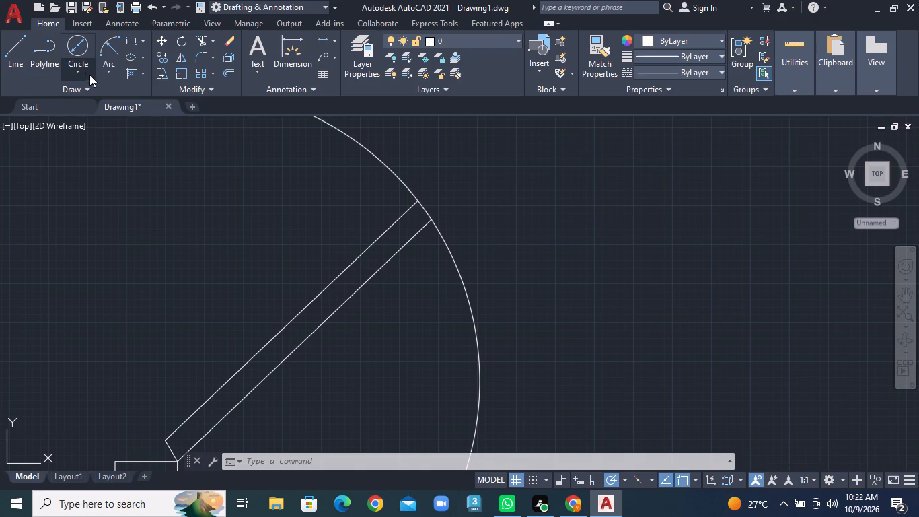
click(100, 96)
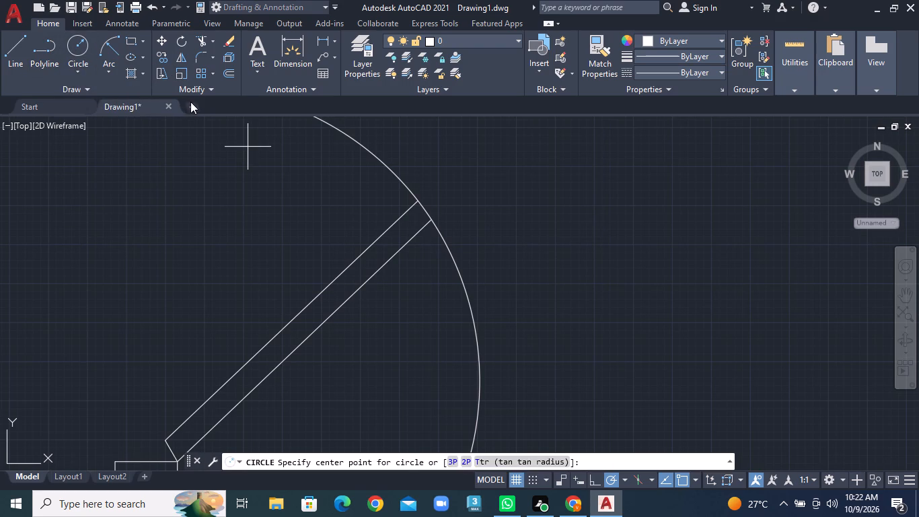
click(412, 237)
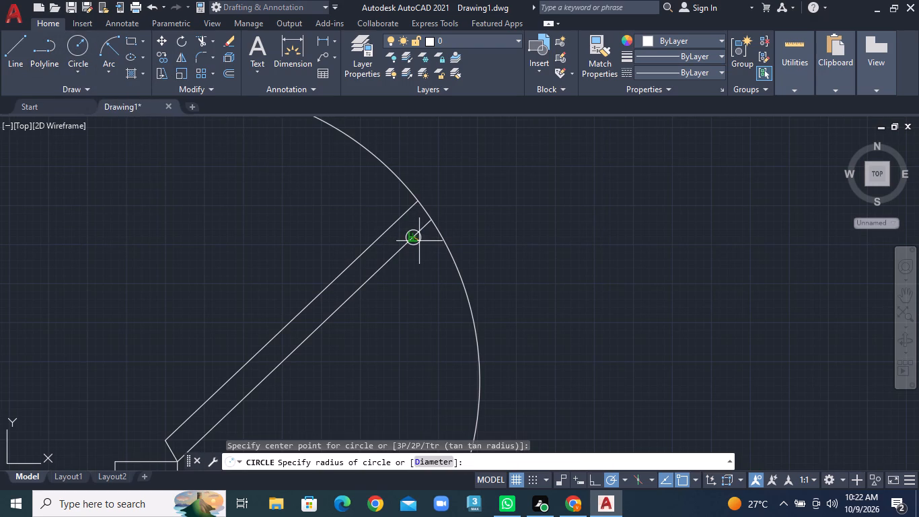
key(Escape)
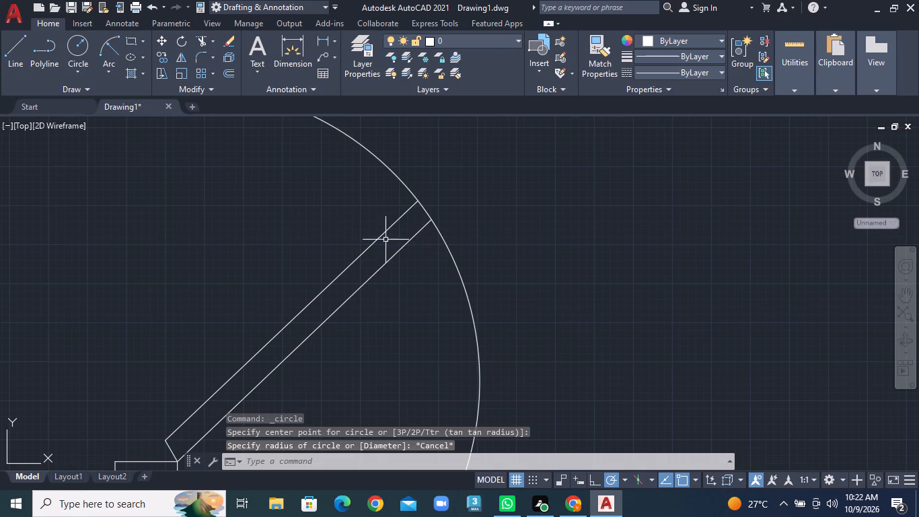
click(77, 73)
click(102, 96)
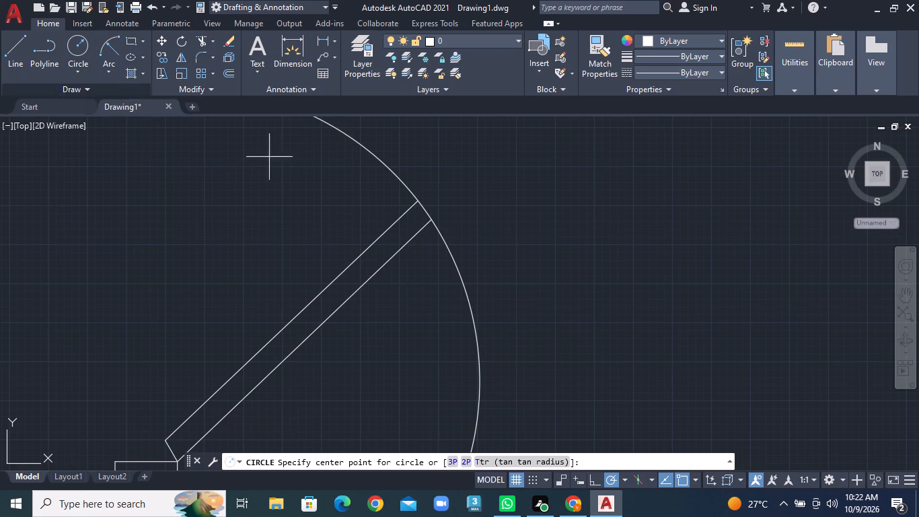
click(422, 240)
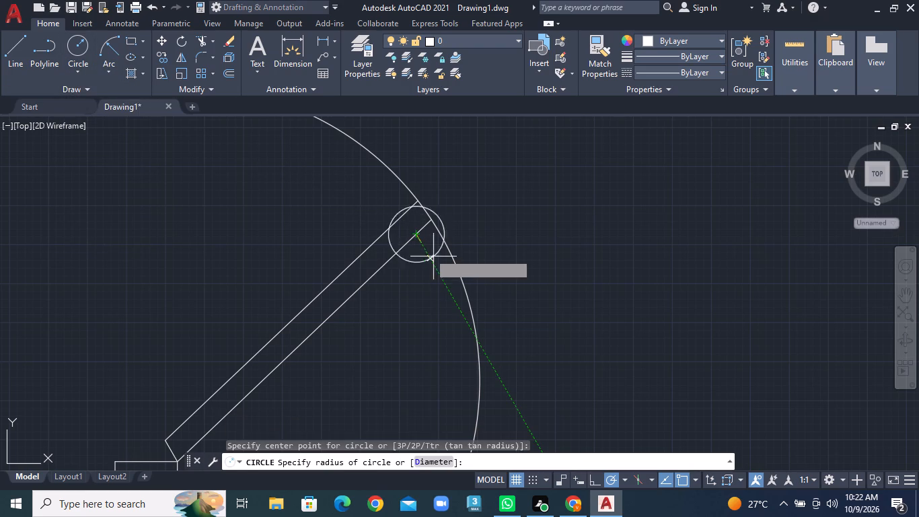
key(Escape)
Draw a door-knob circle of about 3/16" radius against the lower edge of the small upper-left room's door leaf, near the swing arc.
scroll(414, 219, up, 3)
scroll(414, 219, down, 1)
scroll(415, 219, up, 2)
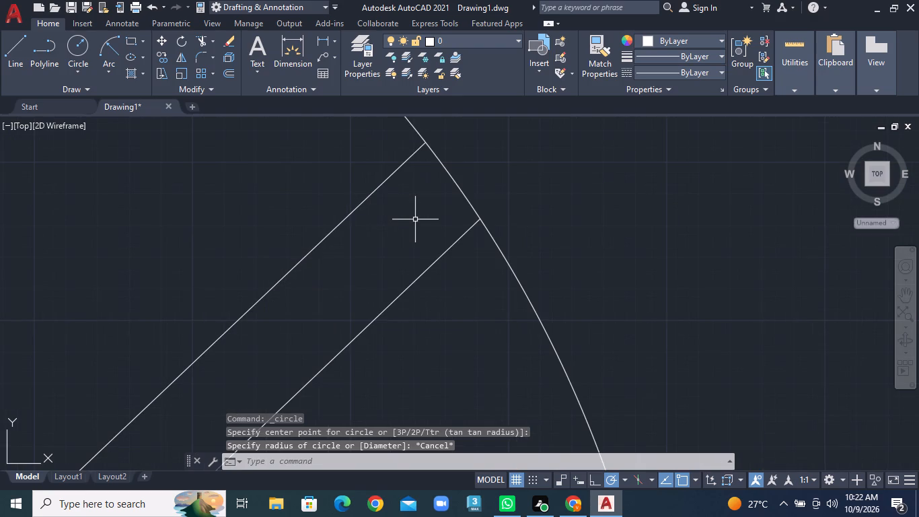
click(78, 69)
click(108, 99)
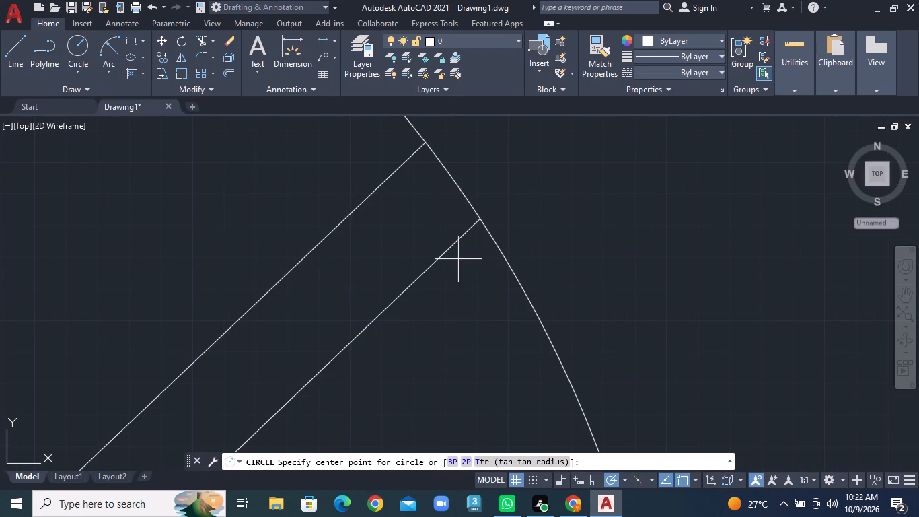
click(441, 277)
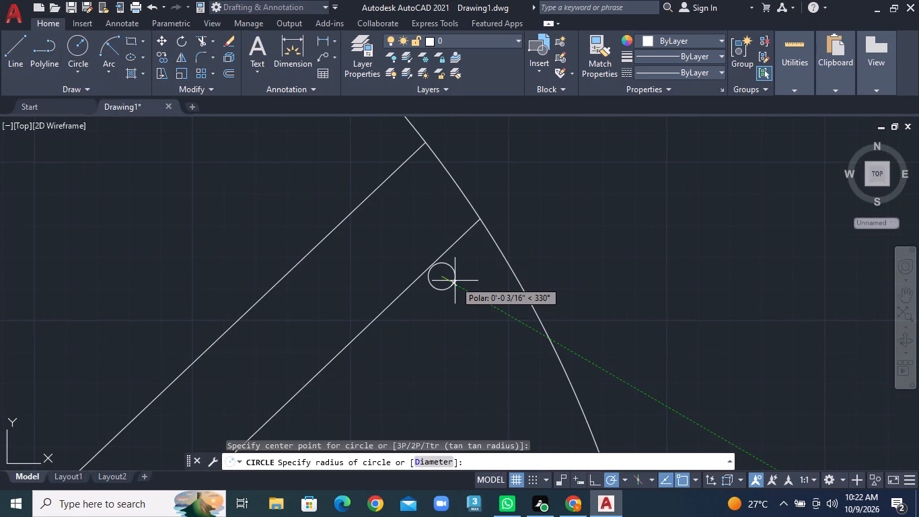
click(455, 281)
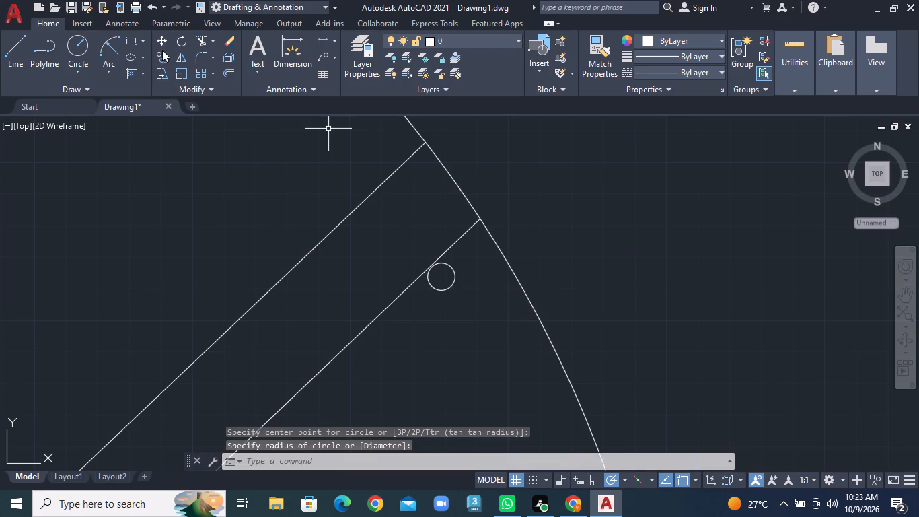
Copy the knob circle from its center to the opposite, upper edge of the same door leaf.
click(163, 57)
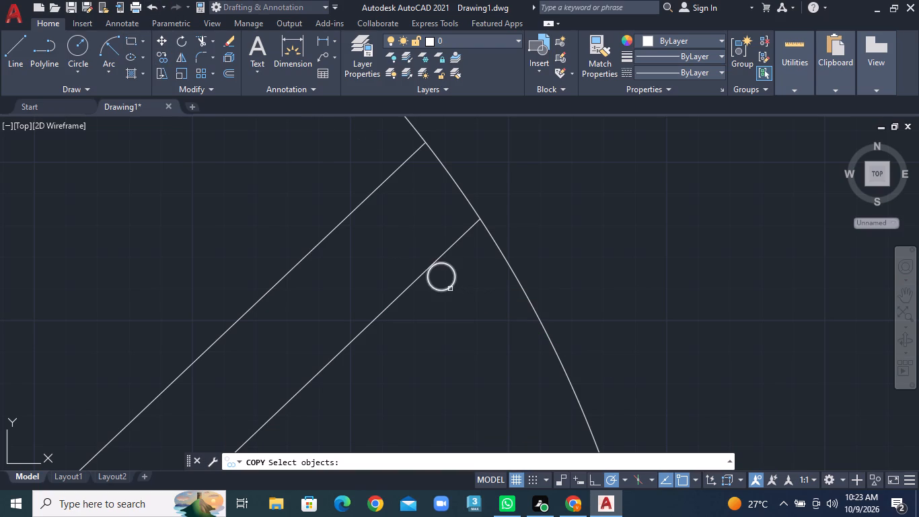
click(452, 289)
key(Return)
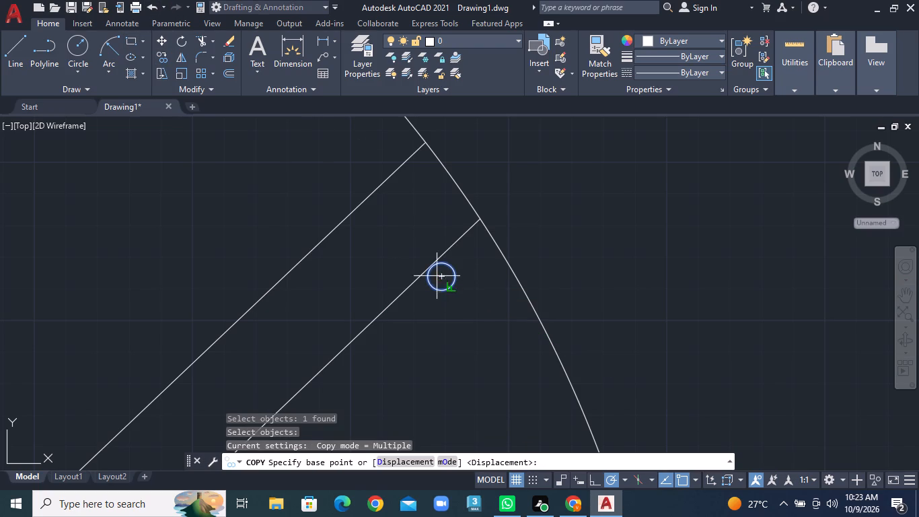
click(439, 275)
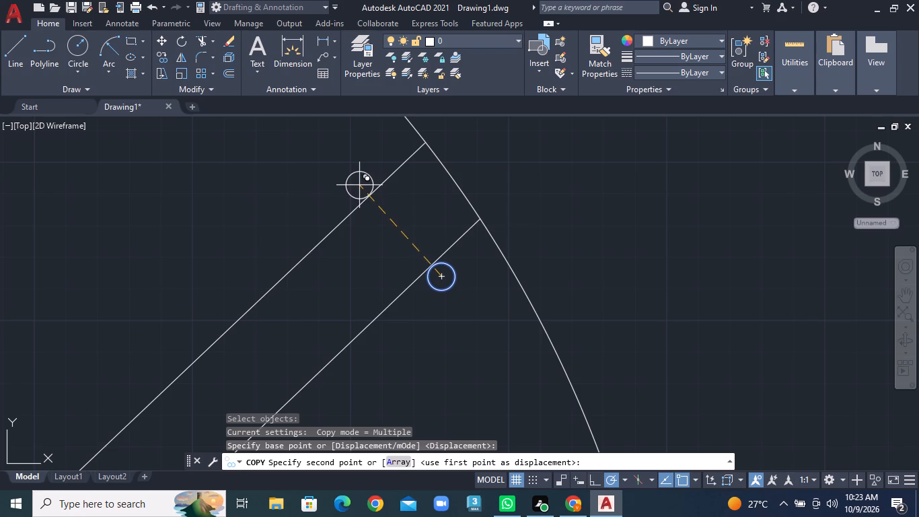
click(359, 185)
Copy the knob circle to both sides of the door leaf of the right-hand room above the corridor, near its swing arc.
scroll(477, 290, down, 4)
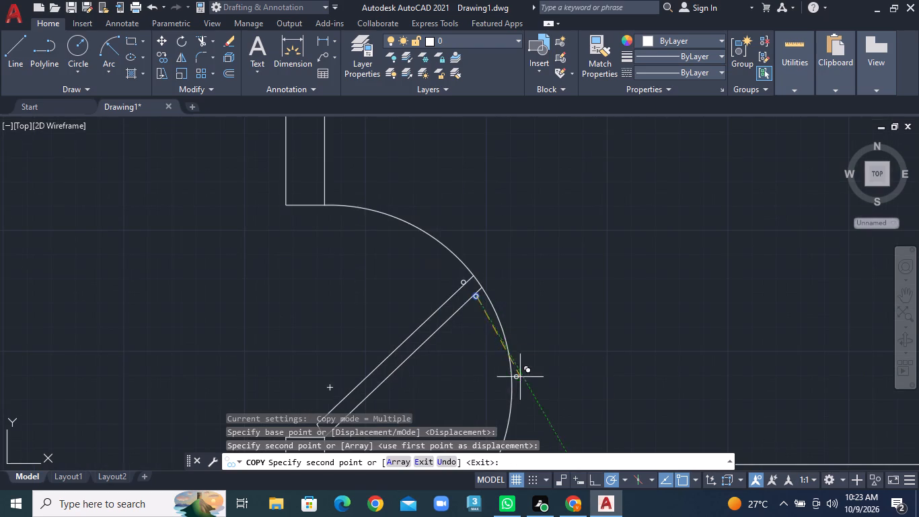
scroll(534, 376, down, 2)
middle_drag(626, 380, 511, 163)
middle_drag(657, 394, 473, 211)
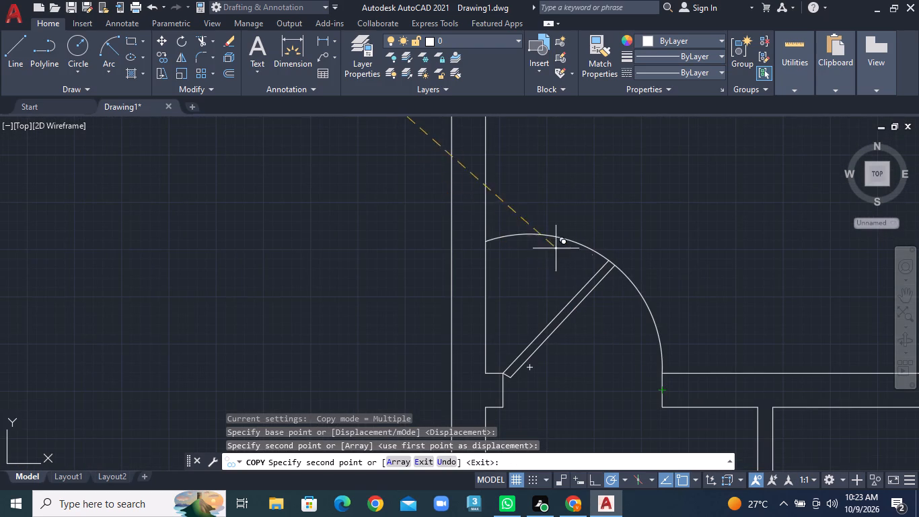
scroll(583, 259, up, 3)
scroll(663, 286, up, 3)
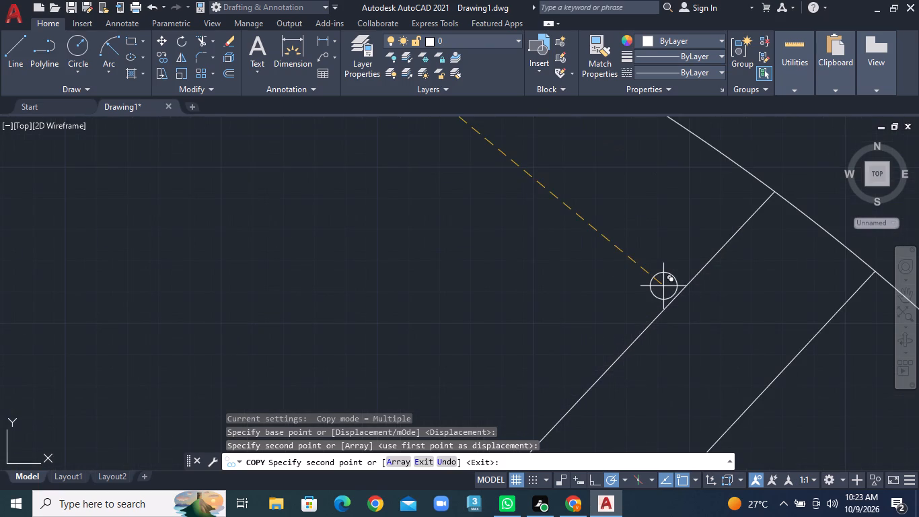
click(688, 263)
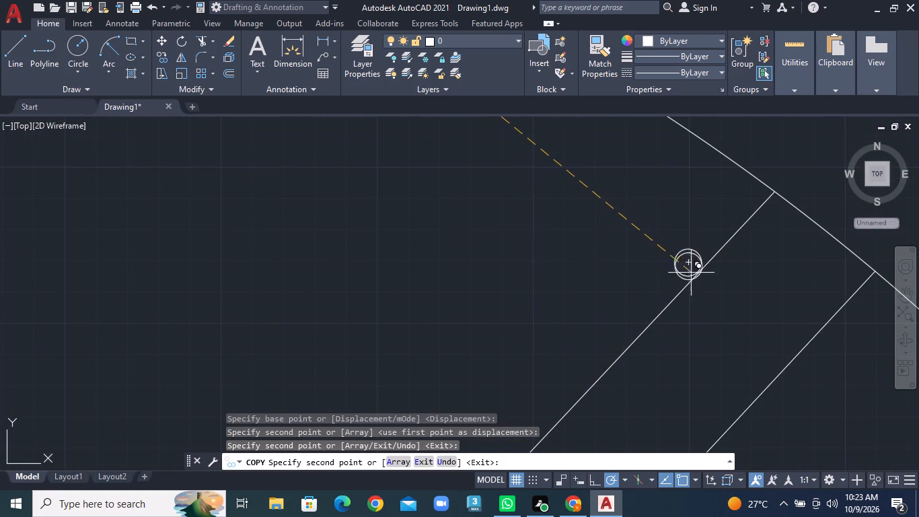
click(801, 372)
Copy the knob circle to both sides of the door leaf of the small room right of the corridor, near its swing arc.
scroll(817, 377, down, 7)
scroll(774, 360, up, 1)
scroll(774, 360, down, 1)
middle_drag(799, 382, 777, 378)
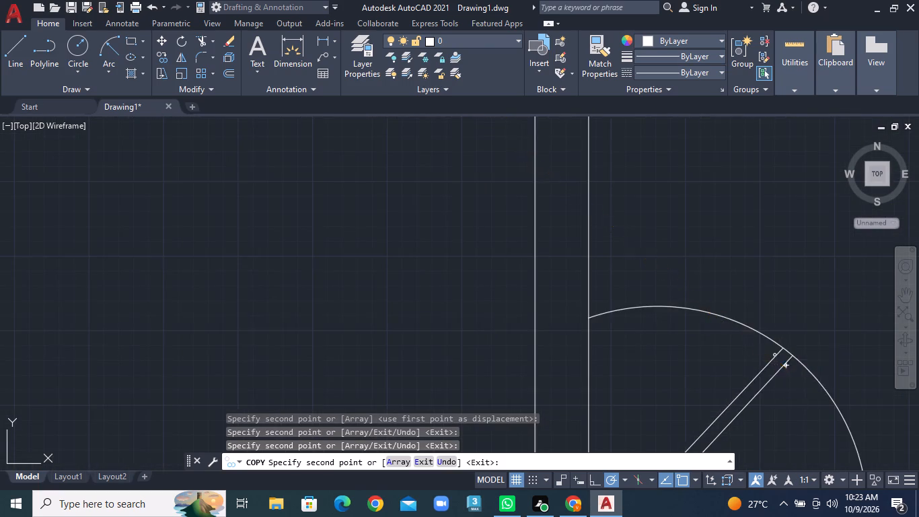
middle_drag(777, 378, 451, 170)
middle_drag(640, 328, 605, 163)
scroll(610, 289, up, 1)
scroll(610, 290, down, 1)
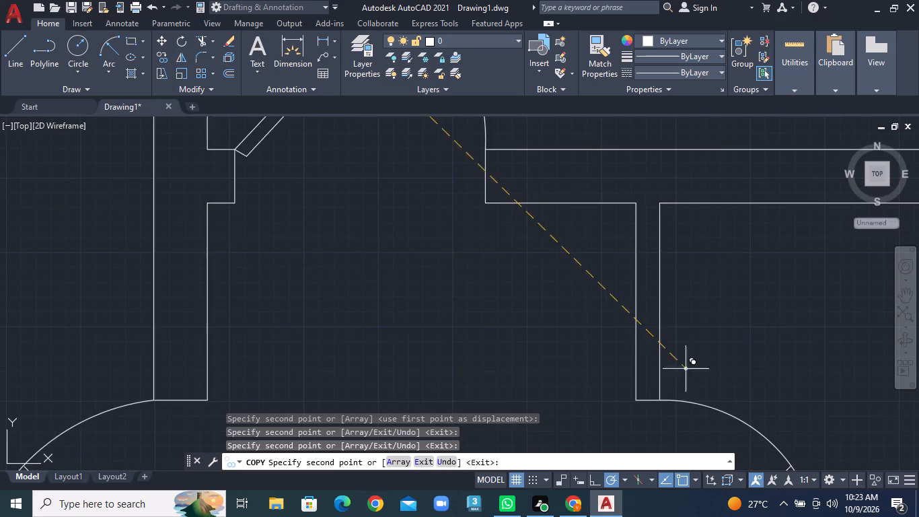
middle_drag(725, 407, 647, 183)
scroll(658, 302, up, 1)
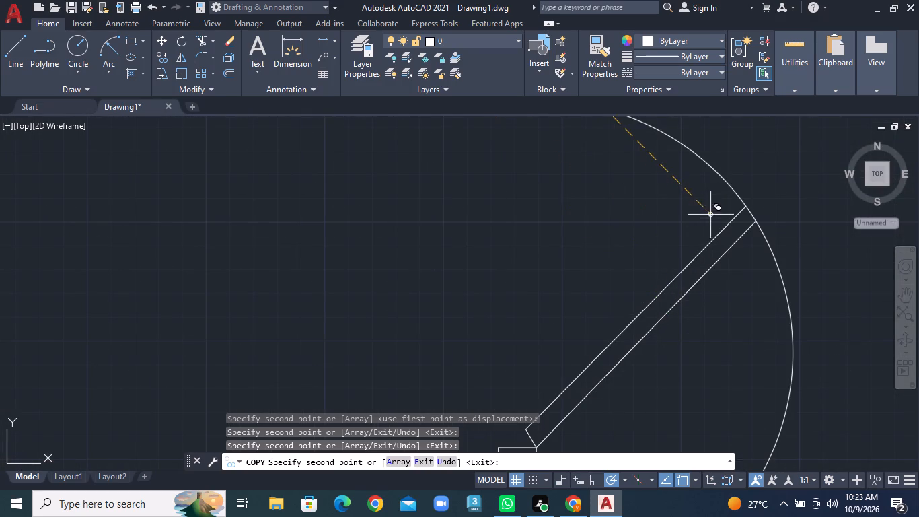
scroll(719, 225, down, 1)
scroll(719, 225, up, 1)
scroll(719, 225, down, 1)
scroll(719, 225, up, 8)
scroll(735, 218, down, 2)
middle_drag(707, 218, 517, 249)
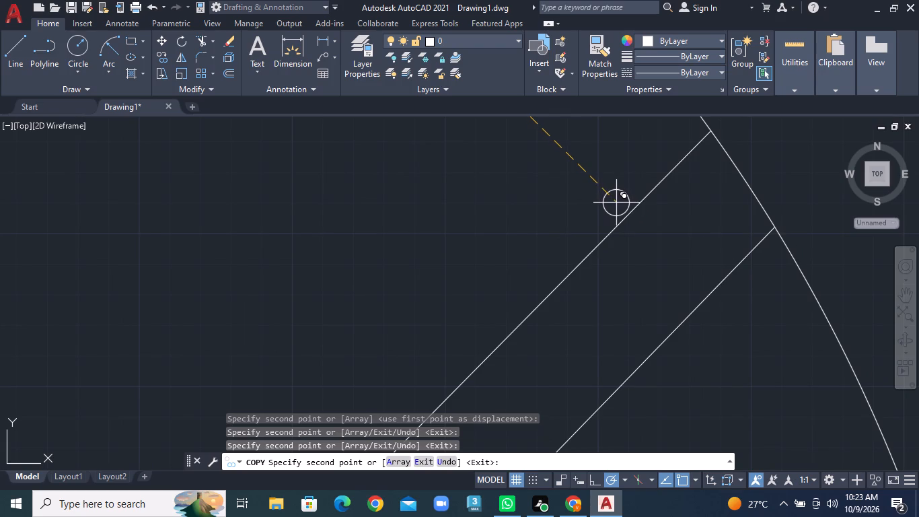
click(621, 201)
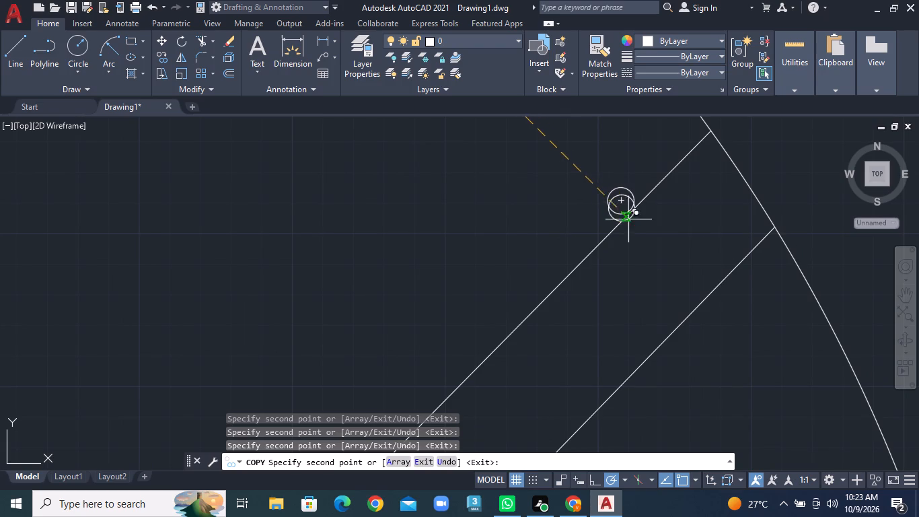
click(714, 311)
Copy the knob circle to the upper and lower edges of the large left room's door leaf, near its swing arc.
scroll(519, 291, down, 7)
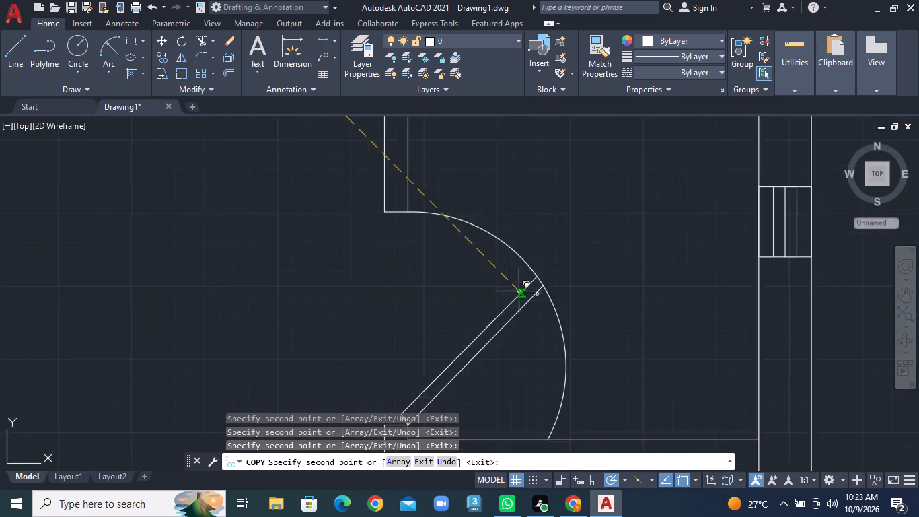
scroll(443, 304, down, 1)
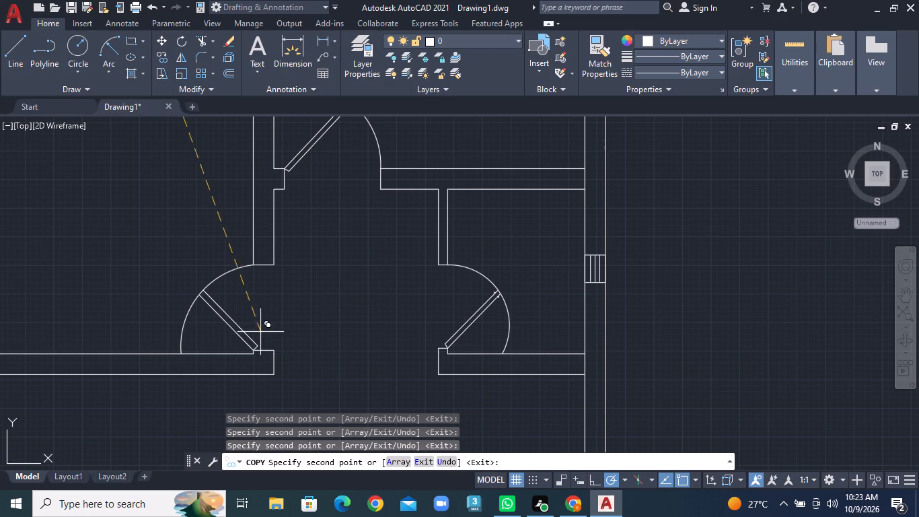
scroll(199, 322, up, 1)
scroll(199, 322, down, 1)
scroll(199, 322, up, 3)
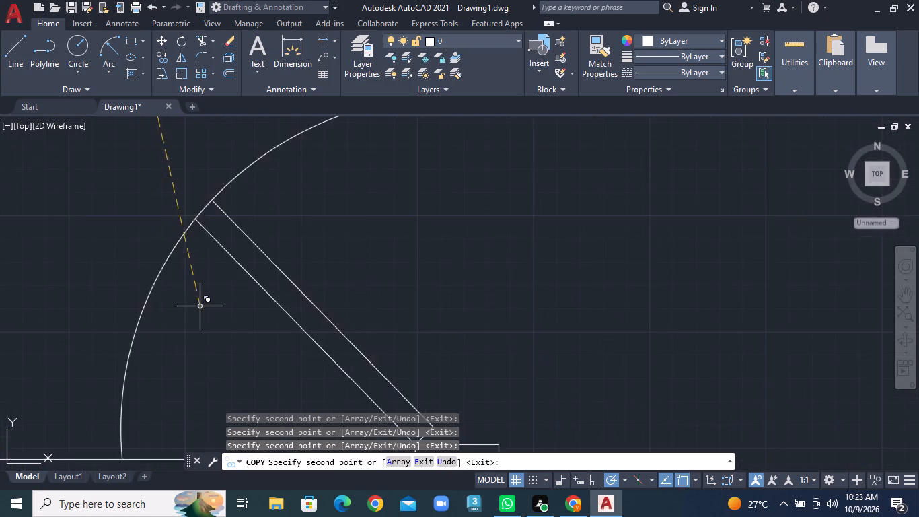
scroll(188, 298, up, 3)
middle_drag(266, 267, 250, 454)
scroll(241, 312, up, 1)
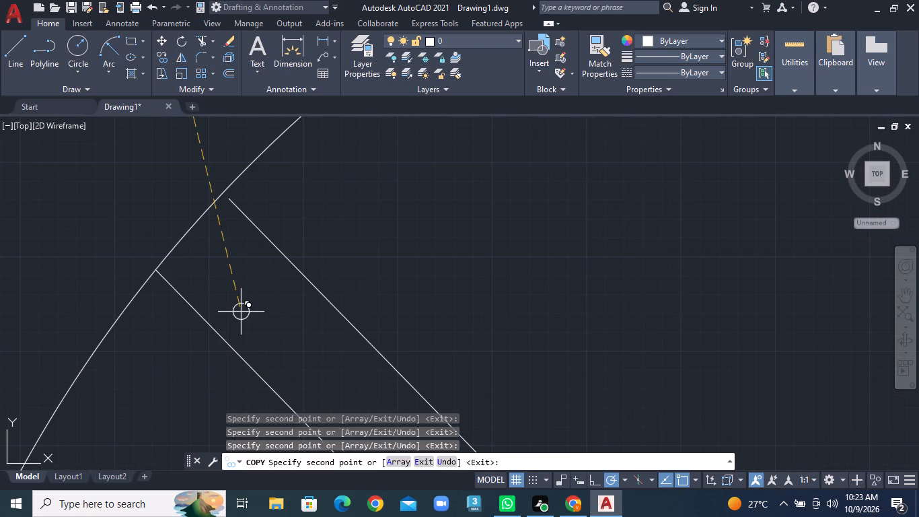
click(295, 254)
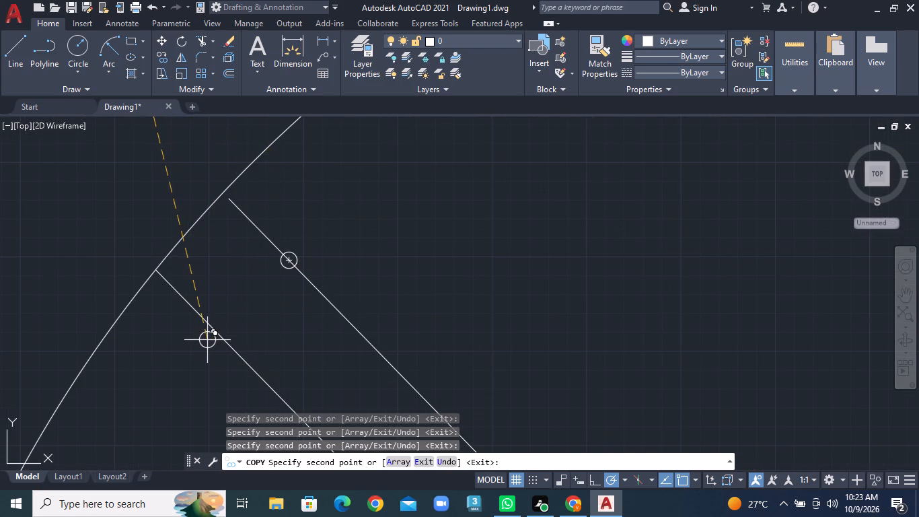
click(207, 340)
Copy the knob circle to both sides of the lower-right room's door leaf, near its swing arc.
scroll(501, 306, down, 7)
scroll(508, 319, up, 1)
scroll(565, 359, down, 1)
scroll(570, 366, up, 1)
scroll(575, 368, down, 1)
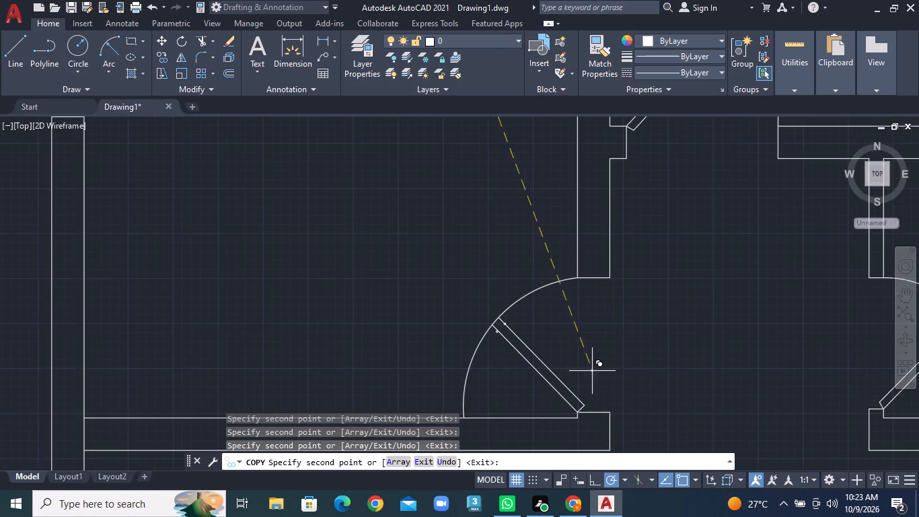
scroll(640, 379, up, 1)
scroll(640, 383, down, 1)
scroll(640, 384, up, 1)
scroll(667, 397, down, 3)
middle_drag(673, 404, 644, 345)
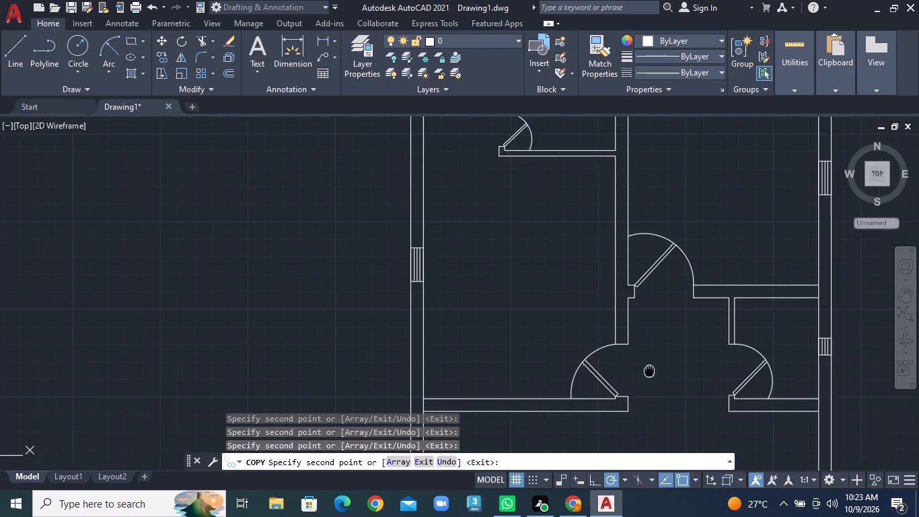
middle_drag(644, 345, 632, 232)
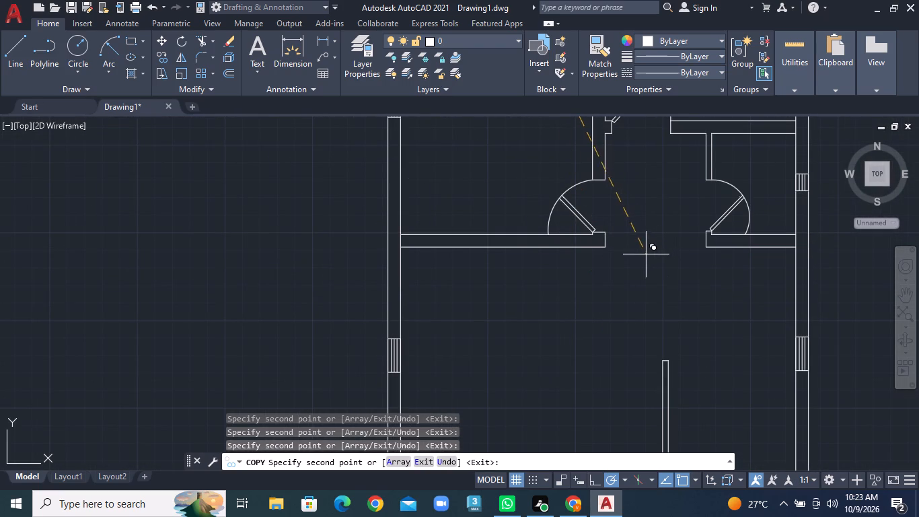
scroll(703, 341, down, 2)
middle_drag(693, 368, 609, 195)
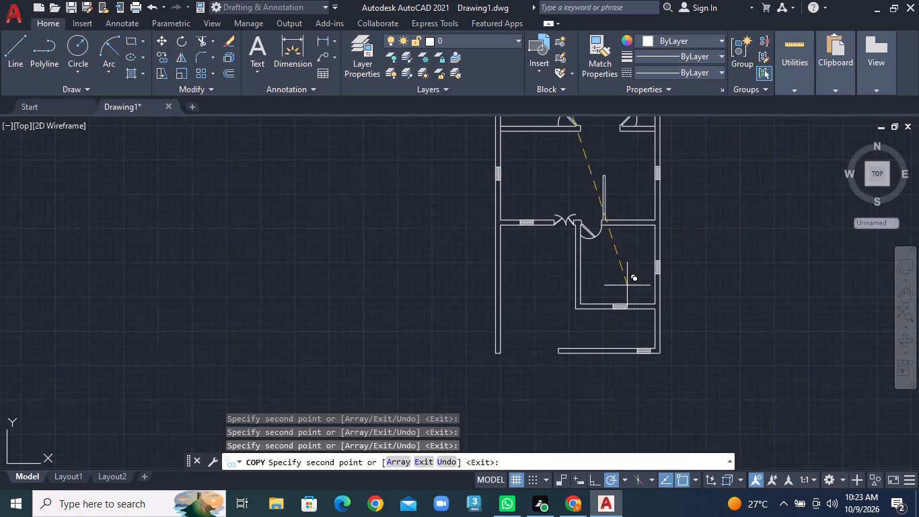
scroll(618, 280, up, 3)
scroll(529, 140, down, 1)
scroll(529, 140, up, 2)
middle_drag(529, 140, 525, 337)
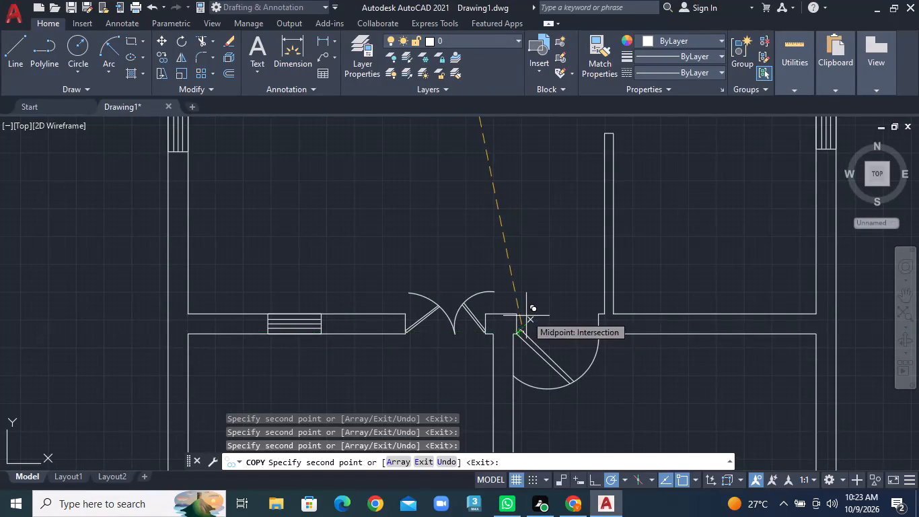
scroll(526, 315, up, 2)
middle_drag(587, 374, 558, 209)
scroll(560, 242, up, 2)
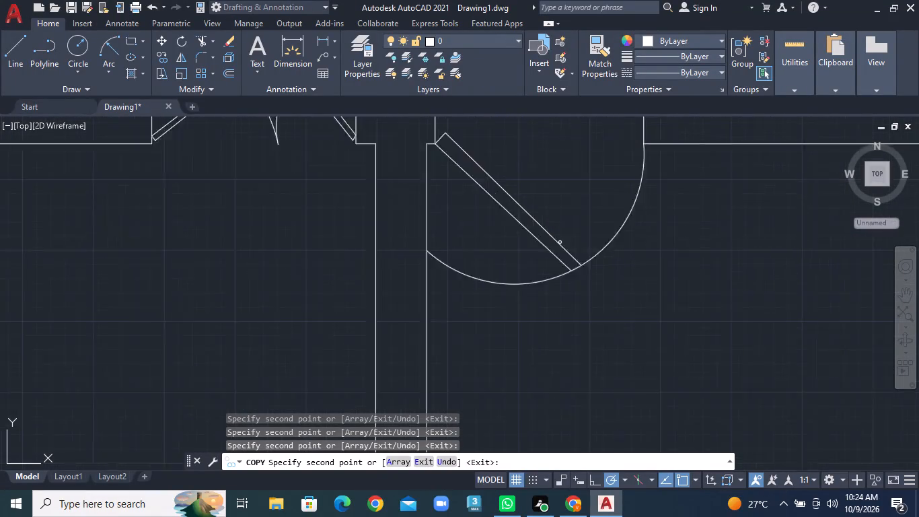
scroll(566, 228, up, 4)
scroll(566, 288, down, 3)
middle_drag(603, 316, 558, 223)
scroll(530, 217, up, 2)
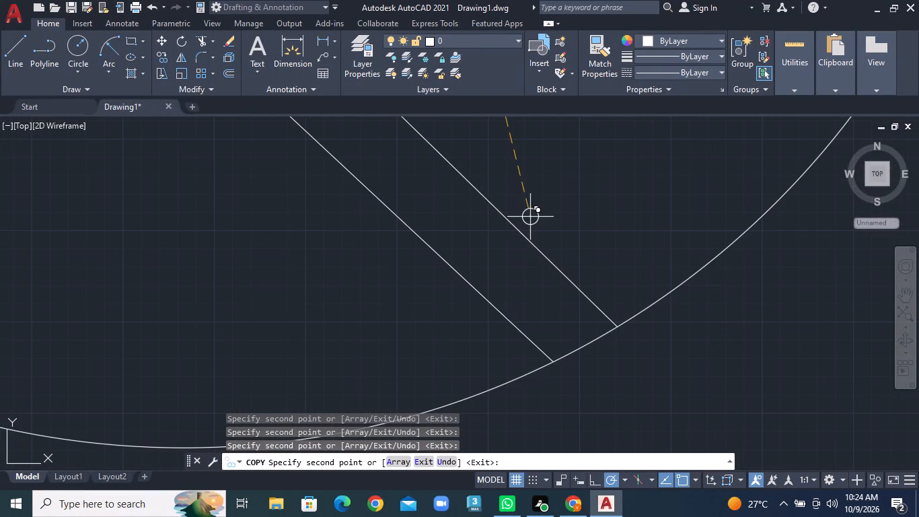
click(533, 230)
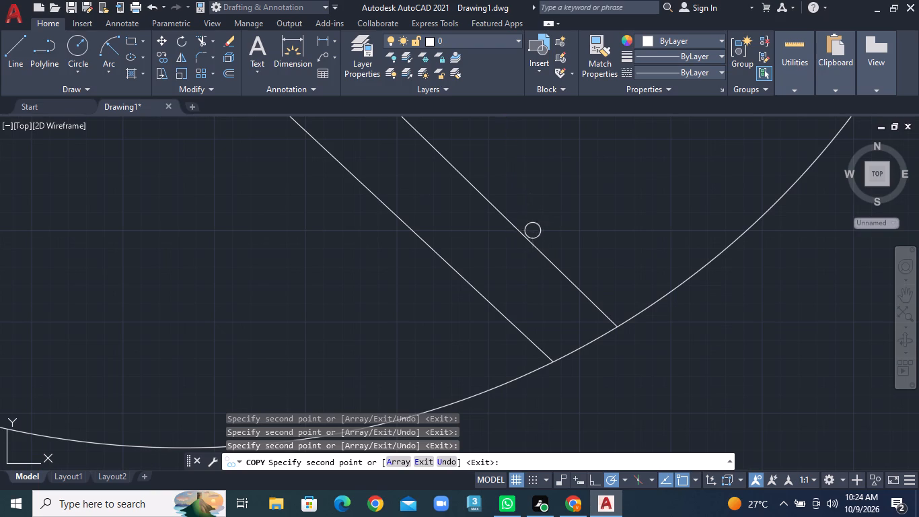
click(455, 287)
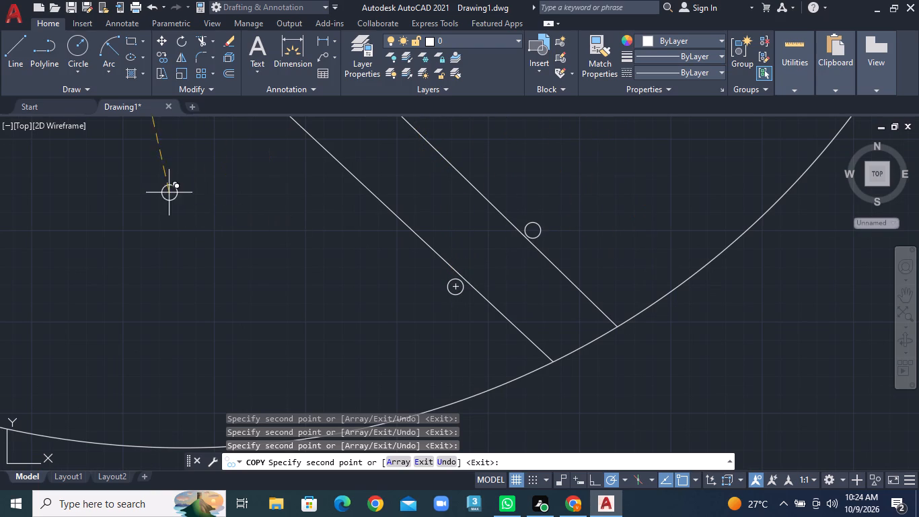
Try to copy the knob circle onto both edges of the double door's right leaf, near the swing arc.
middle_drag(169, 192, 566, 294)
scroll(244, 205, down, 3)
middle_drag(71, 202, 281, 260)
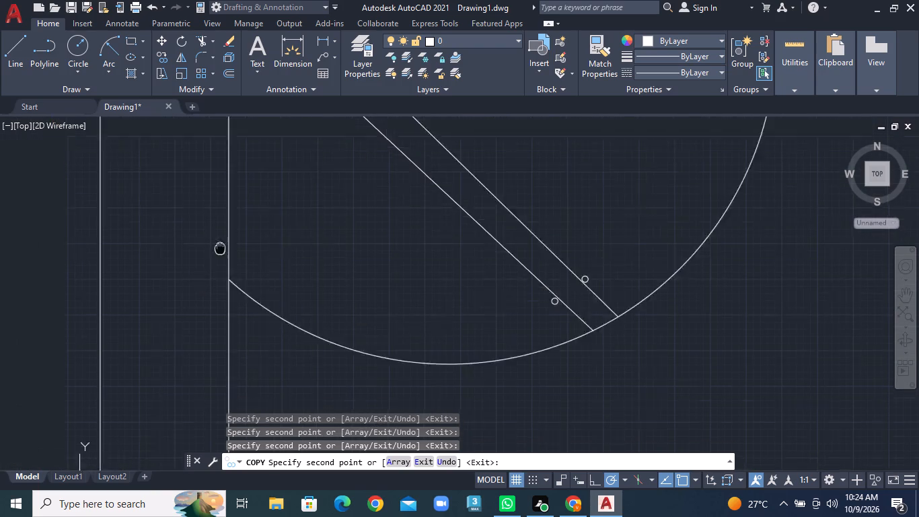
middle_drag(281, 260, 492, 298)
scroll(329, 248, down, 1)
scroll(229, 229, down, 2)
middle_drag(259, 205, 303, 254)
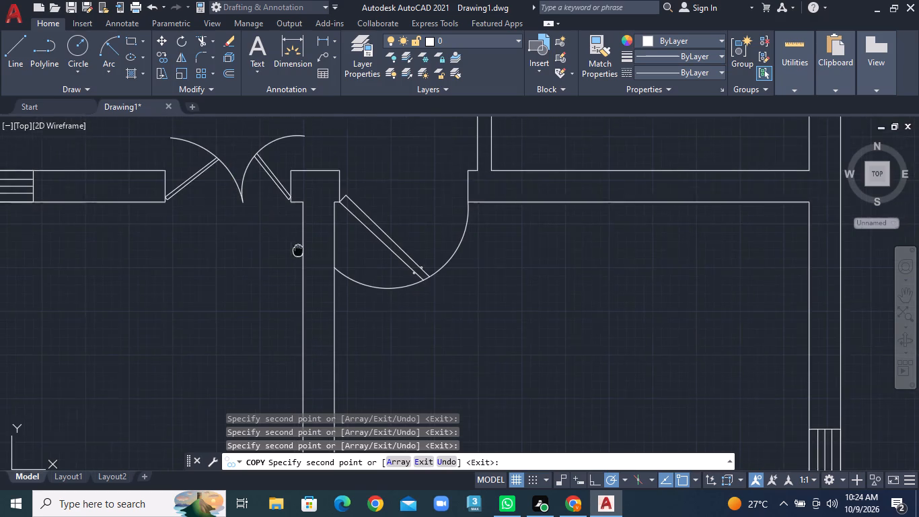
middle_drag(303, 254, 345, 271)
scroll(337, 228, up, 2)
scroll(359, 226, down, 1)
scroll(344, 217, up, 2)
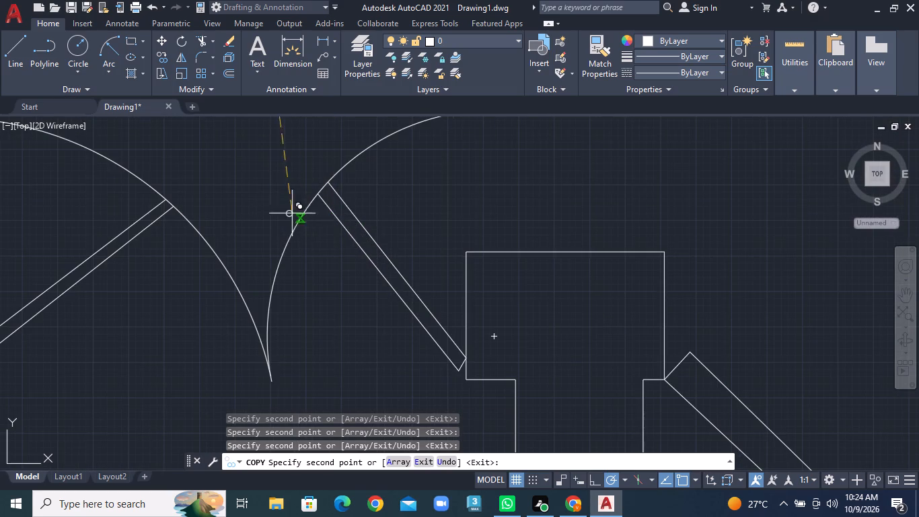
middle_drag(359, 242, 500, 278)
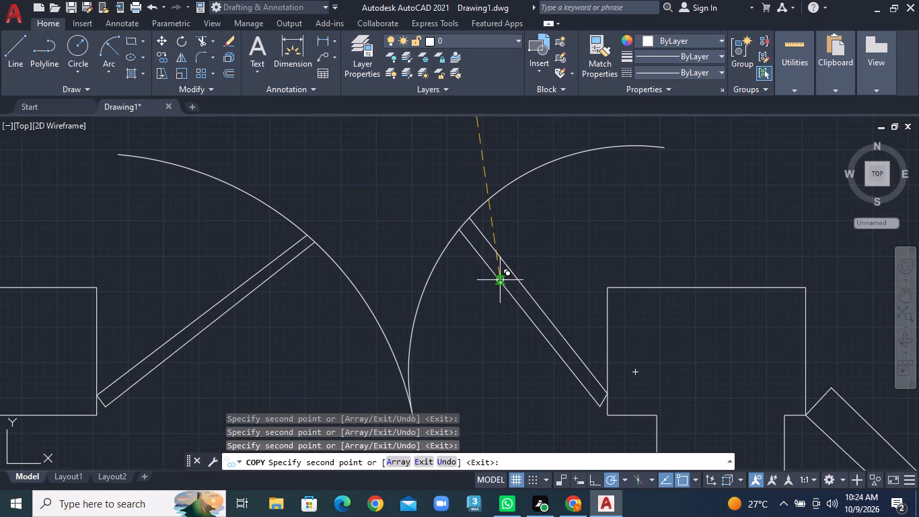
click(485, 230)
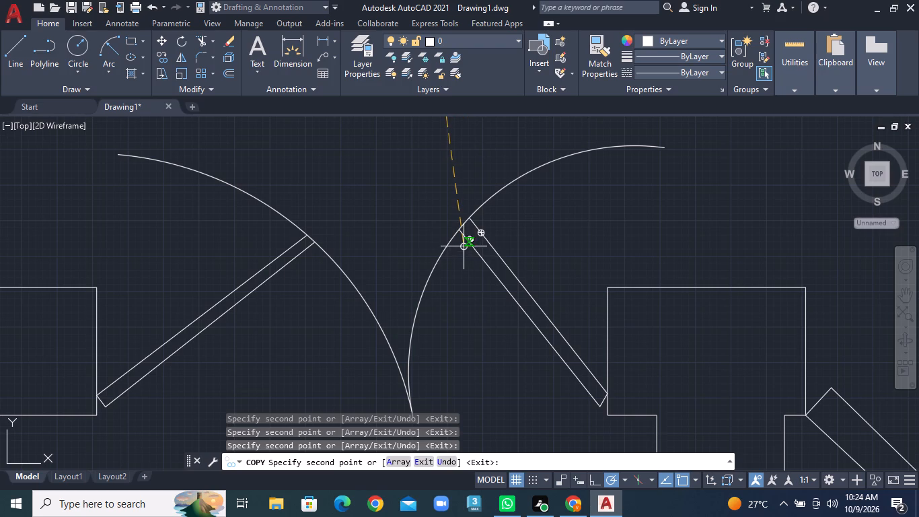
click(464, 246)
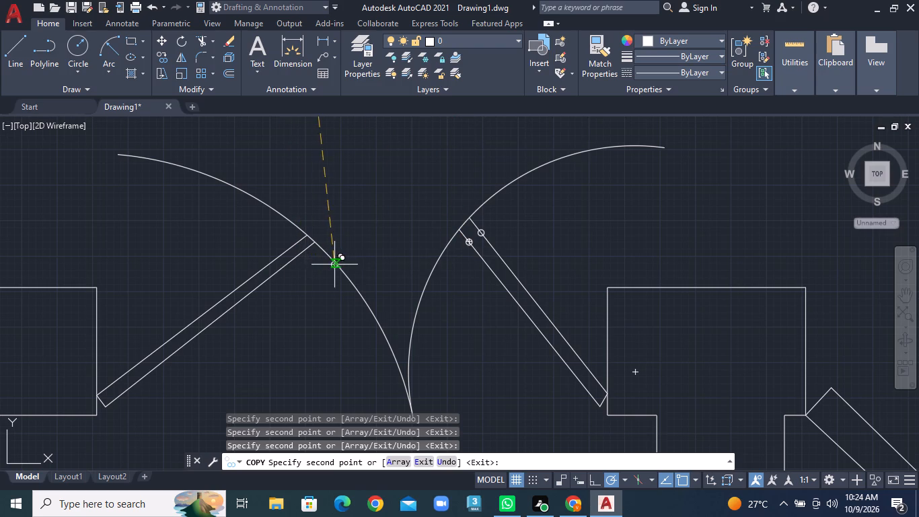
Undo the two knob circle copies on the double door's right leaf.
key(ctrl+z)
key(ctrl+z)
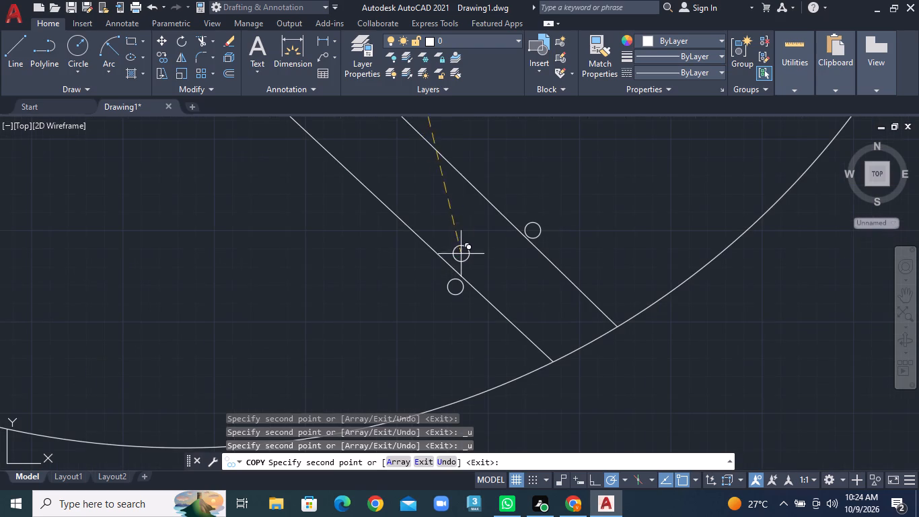
Copy the knob circle to both sides of the double door's right leaf near the swing arc, just clear of the leaf edges.
scroll(166, 249, down, 2)
scroll(166, 249, up, 1)
scroll(168, 249, down, 4)
middle_drag(93, 236, 235, 256)
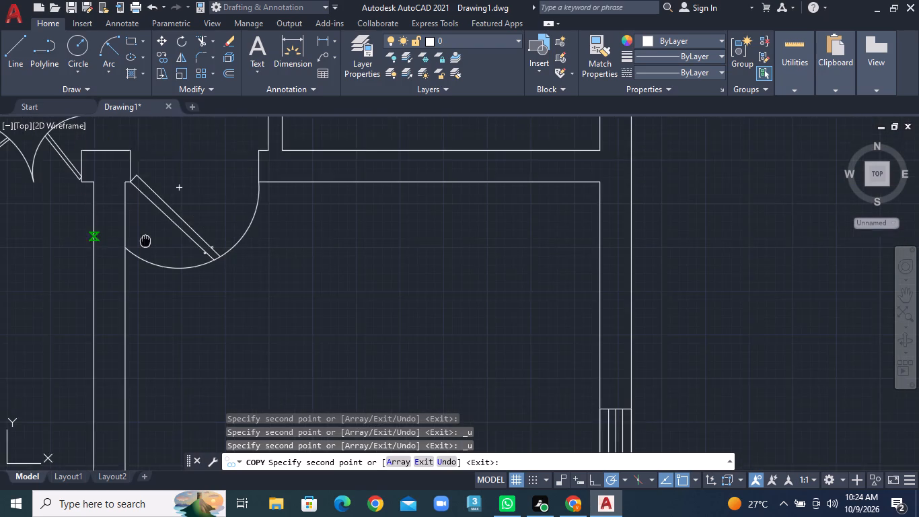
middle_drag(235, 256, 434, 285)
scroll(424, 194, up, 1)
scroll(355, 180, up, 3)
middle_drag(337, 206, 353, 218)
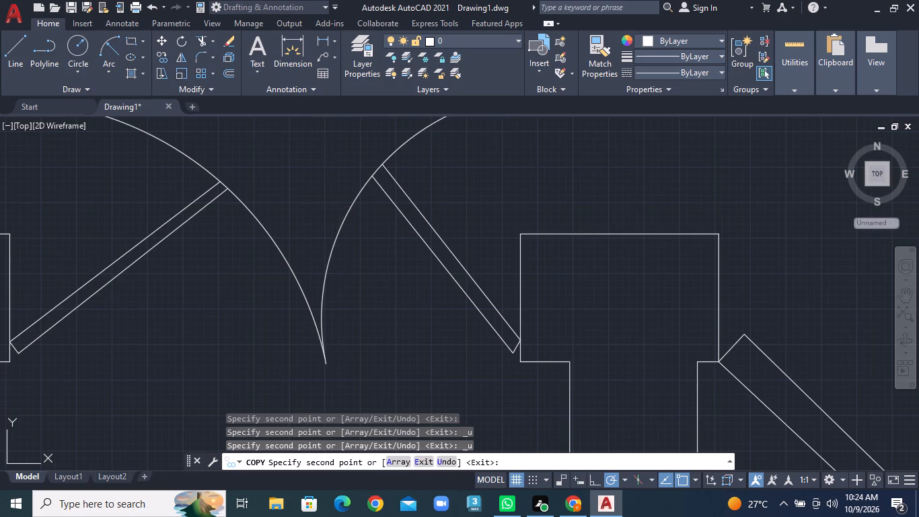
middle_drag(353, 218, 417, 295)
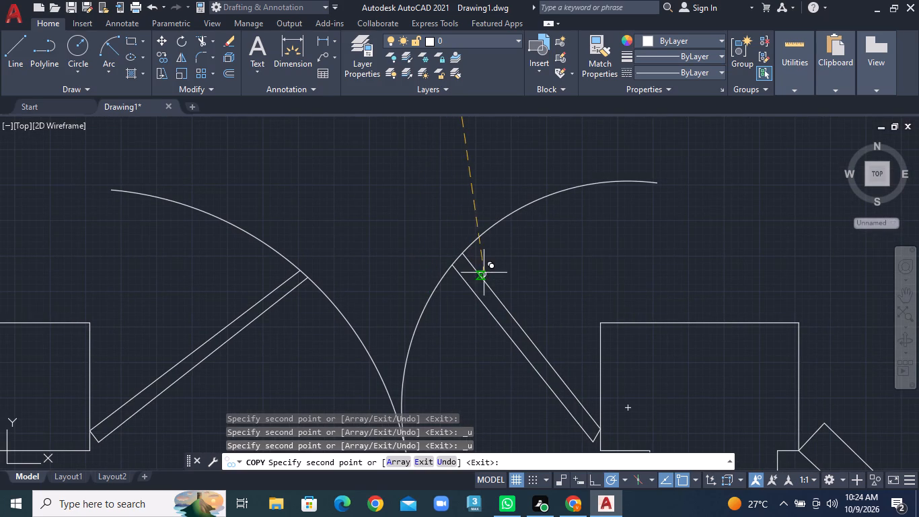
click(489, 271)
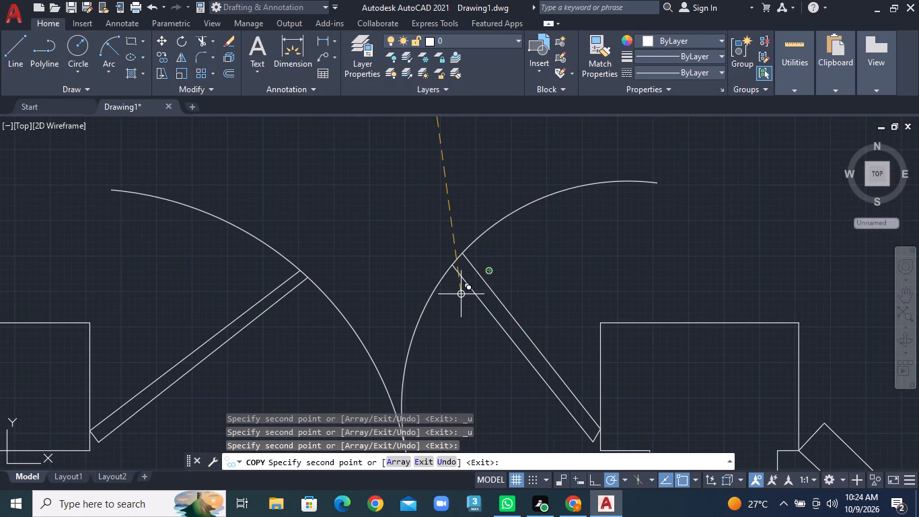
click(461, 294)
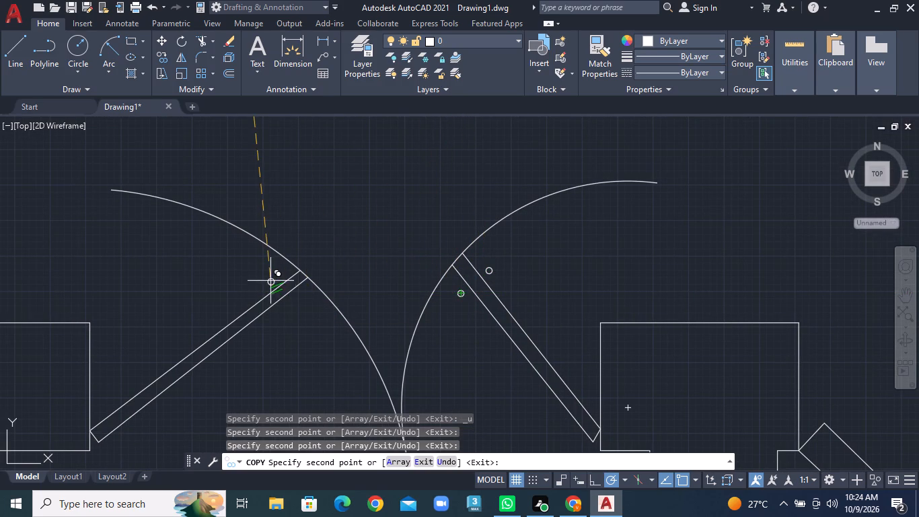
Copy the knob circle to both sides of the double door's left leaf near the swing arc, just clear of the leaf edges.
click(276, 277)
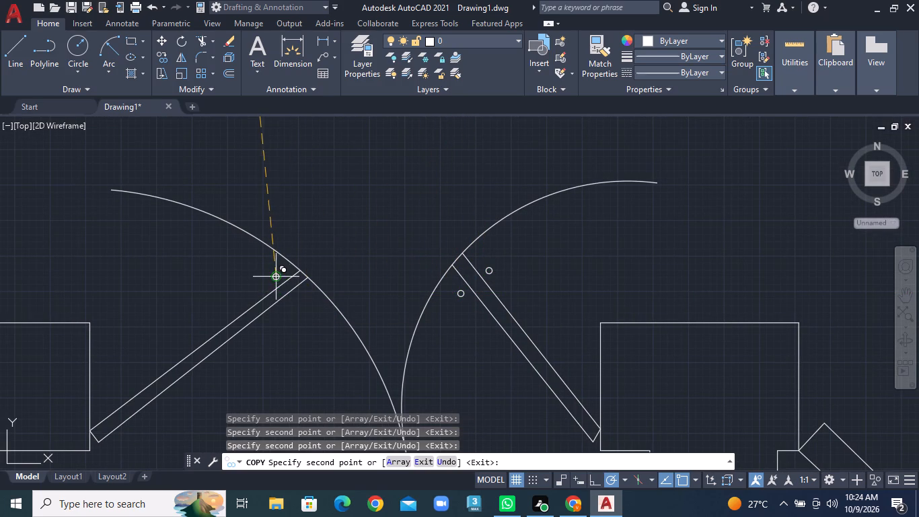
click(295, 300)
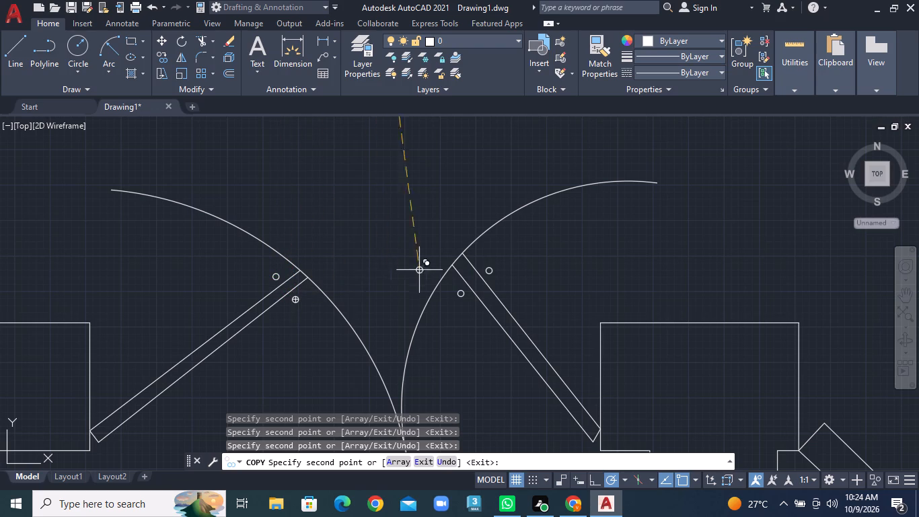
scroll(451, 263, down, 2)
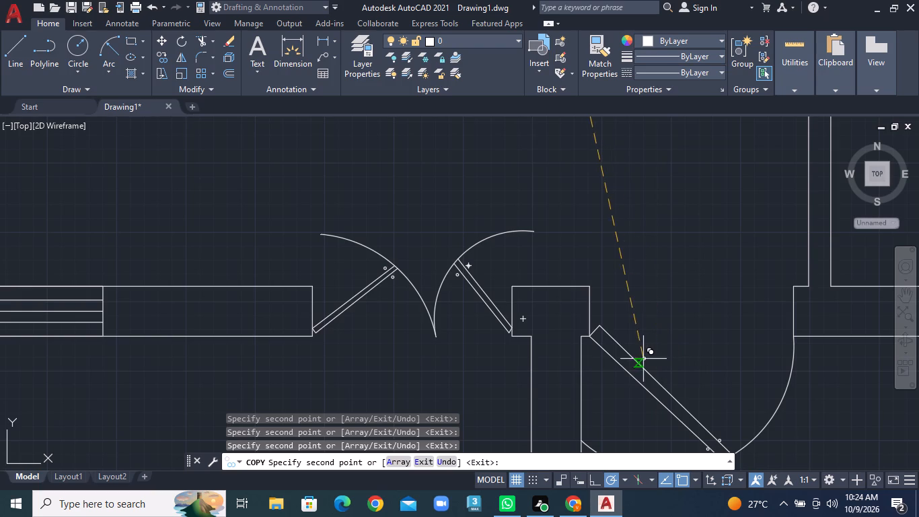
scroll(571, 343, down, 5)
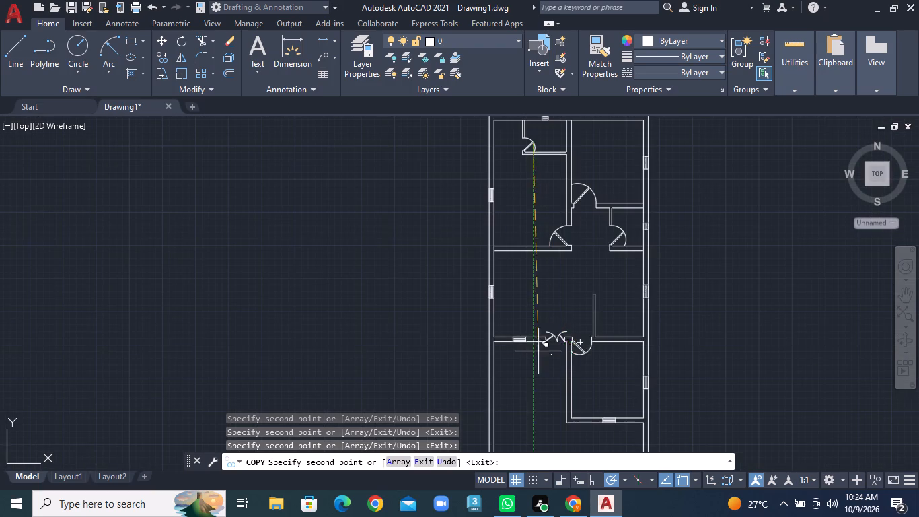
key(Escape)
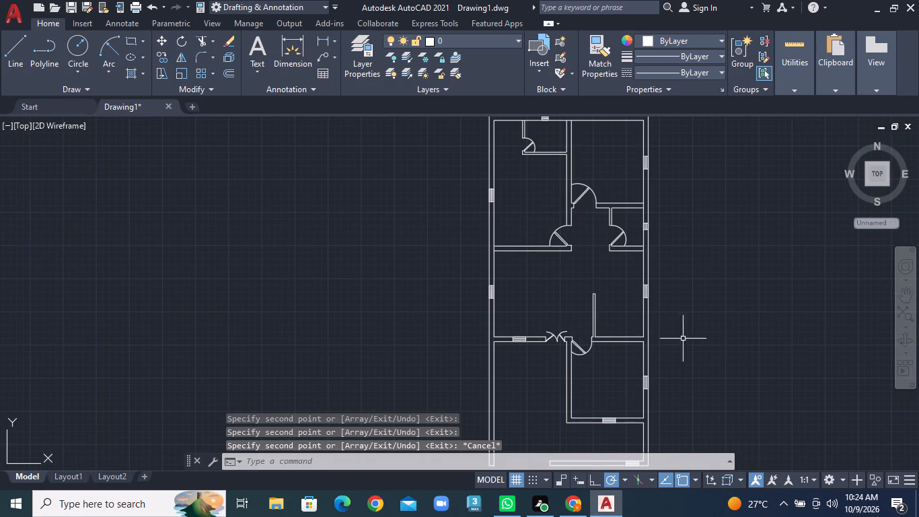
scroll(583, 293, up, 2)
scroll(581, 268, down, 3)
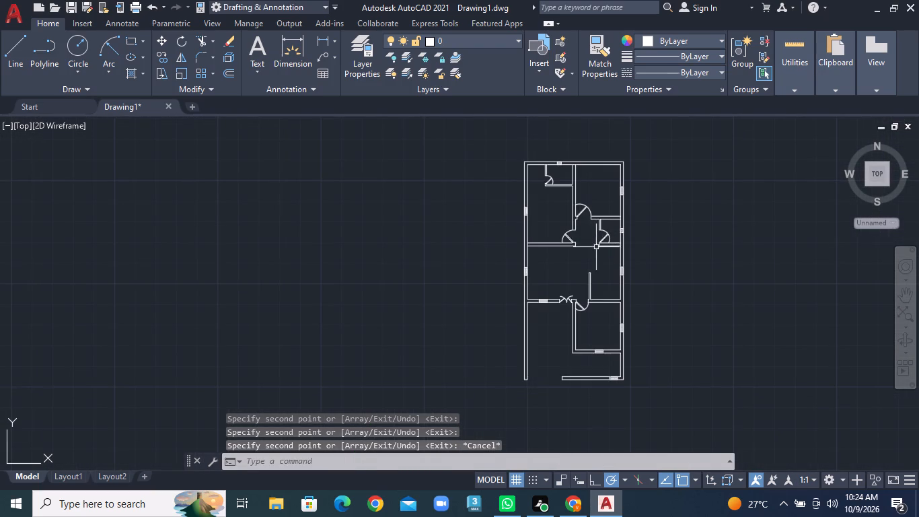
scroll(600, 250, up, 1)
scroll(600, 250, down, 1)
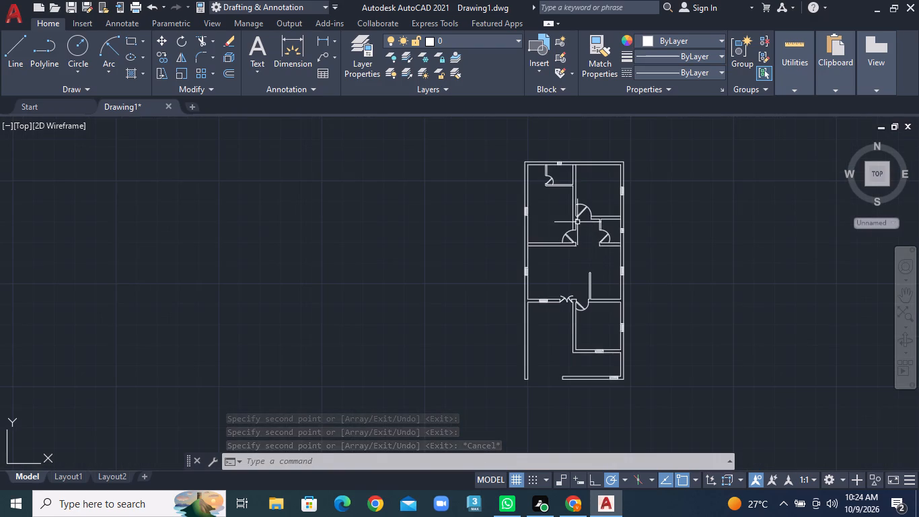
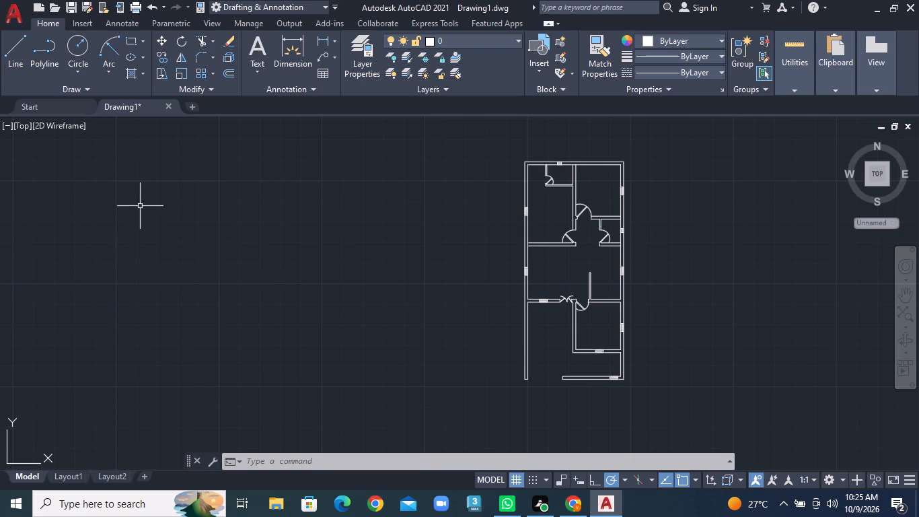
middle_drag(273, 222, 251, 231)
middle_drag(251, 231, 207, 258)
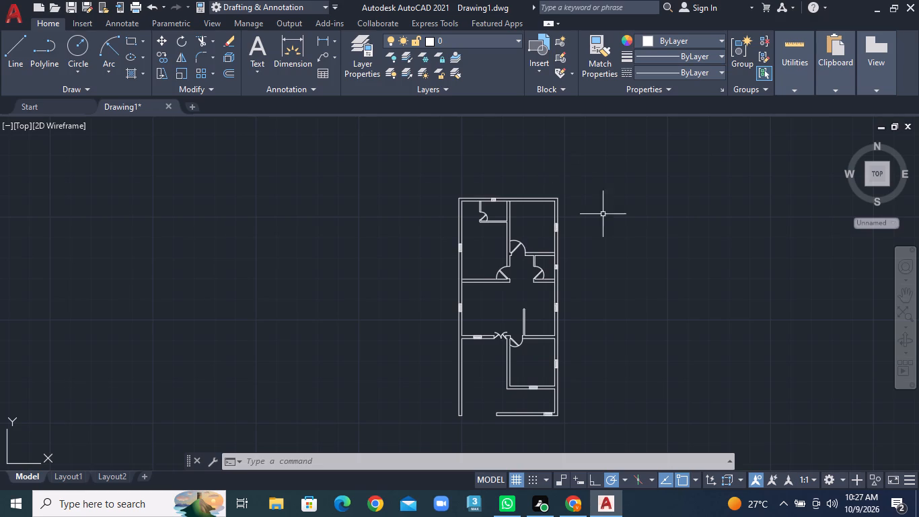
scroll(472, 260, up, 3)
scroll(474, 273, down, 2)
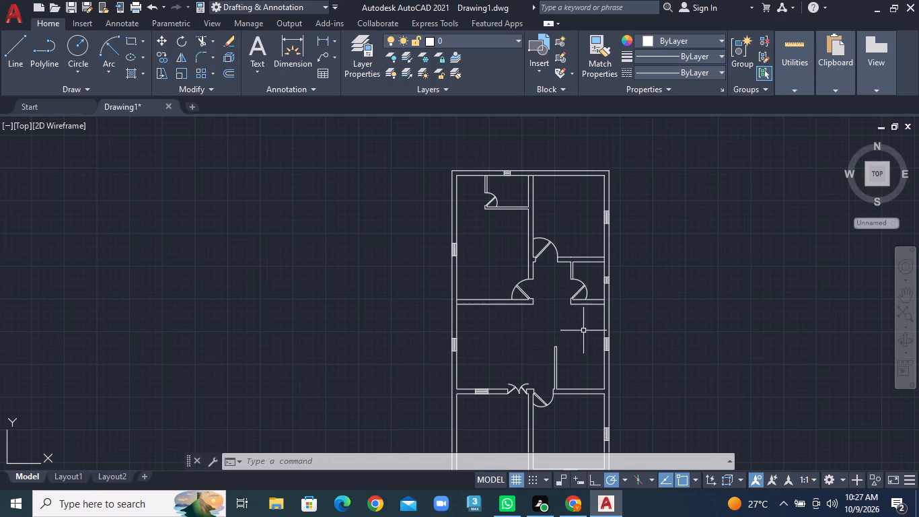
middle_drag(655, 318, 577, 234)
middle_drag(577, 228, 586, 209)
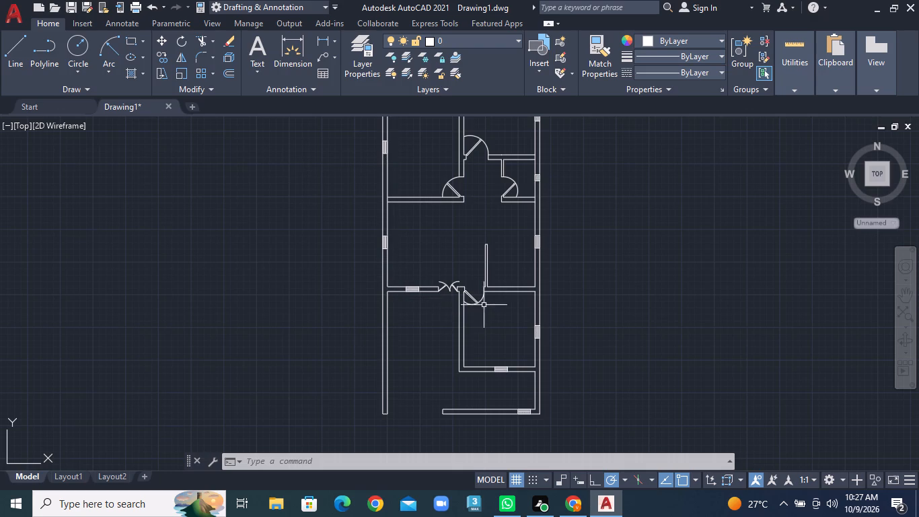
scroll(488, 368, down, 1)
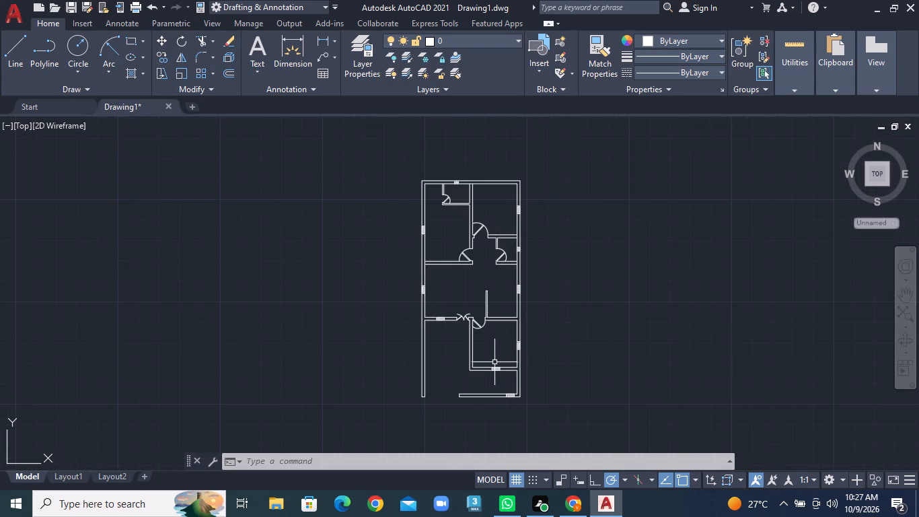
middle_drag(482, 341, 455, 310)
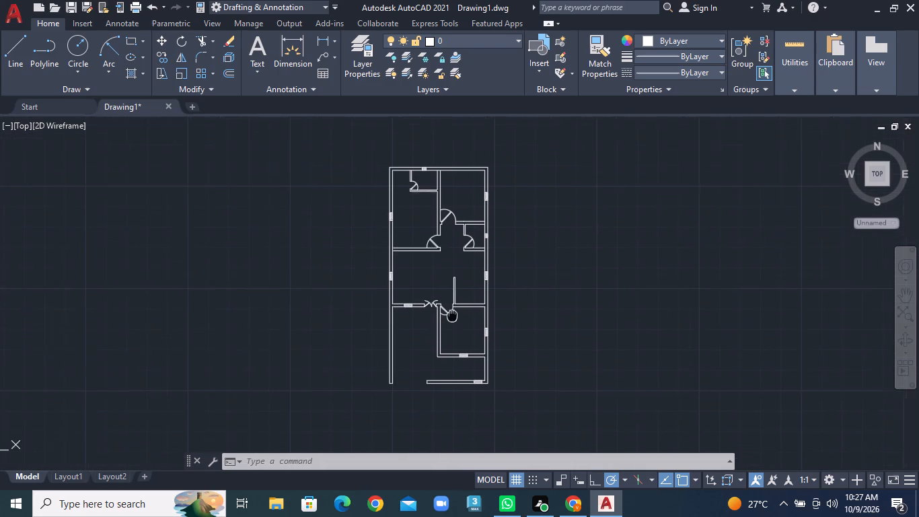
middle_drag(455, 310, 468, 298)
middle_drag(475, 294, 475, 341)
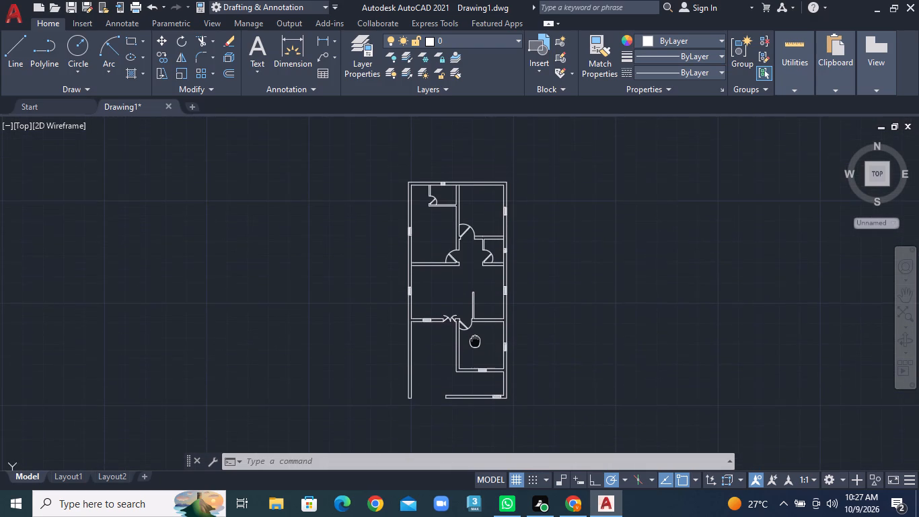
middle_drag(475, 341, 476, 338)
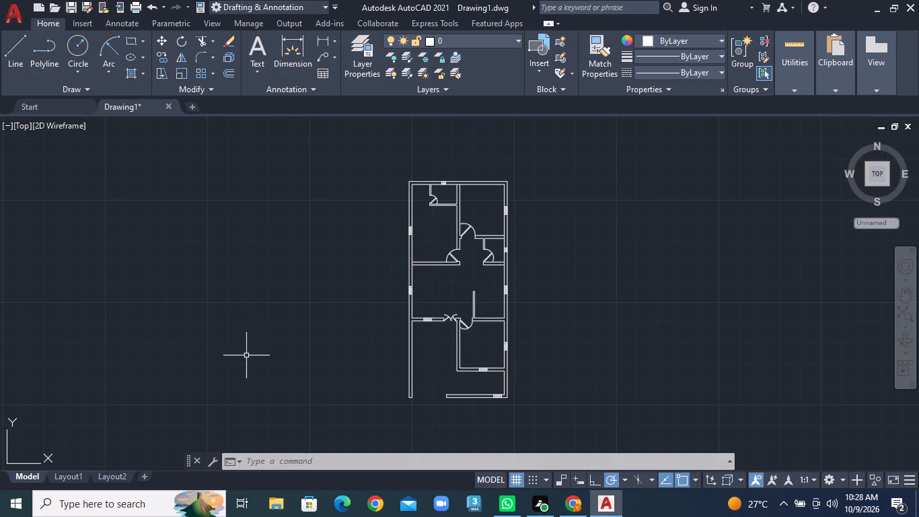
Move the upper knob circle on the left hallway door's leaf about 3/8" at 60°, just clear of the leaf edge.
scroll(462, 281, up, 3)
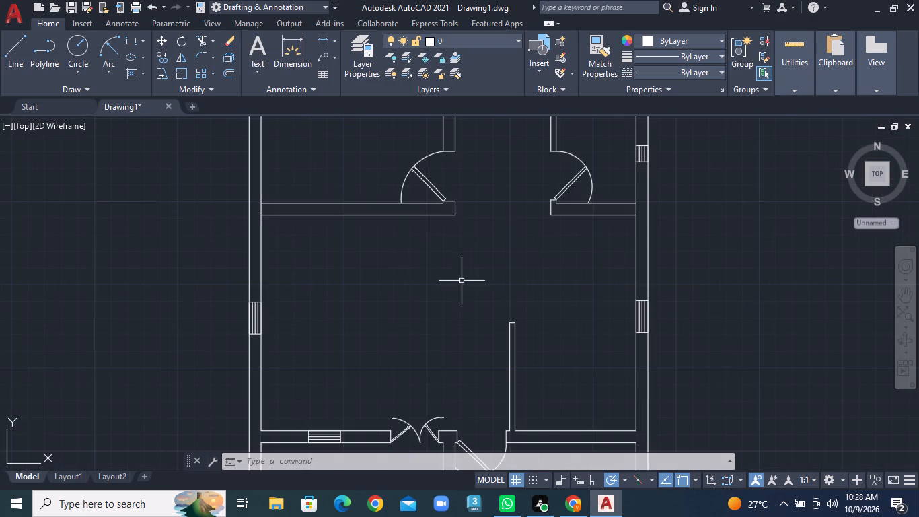
scroll(468, 199, up, 2)
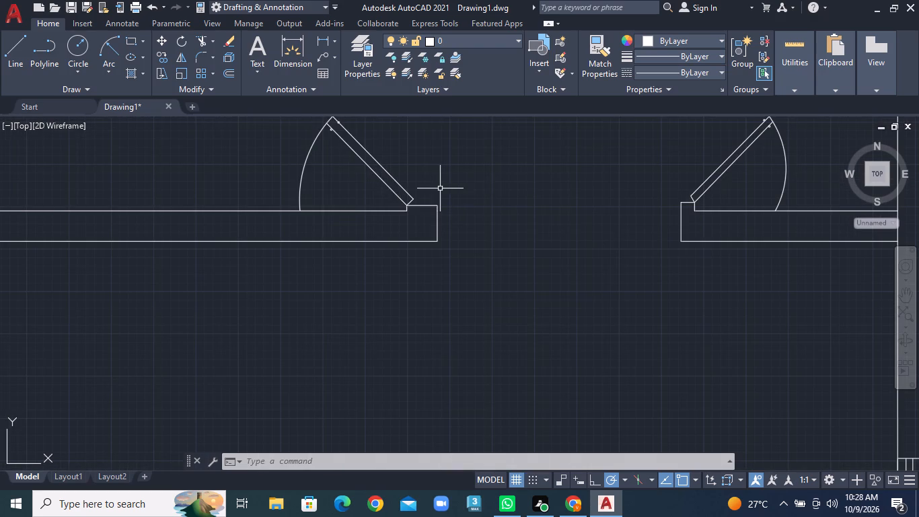
scroll(353, 140, up, 2)
middle_drag(351, 147, 370, 338)
scroll(347, 299, up, 2)
scroll(347, 299, down, 1)
scroll(326, 309, up, 2)
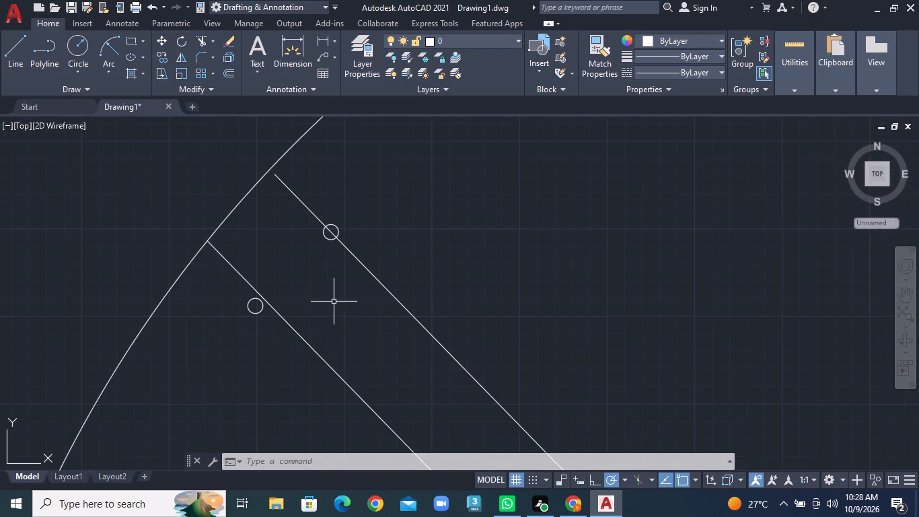
click(161, 43)
click(338, 234)
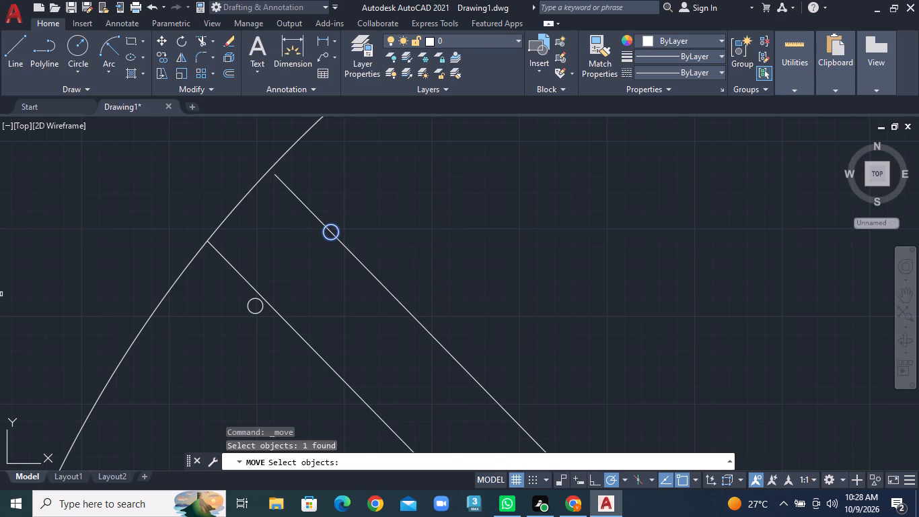
key(Return)
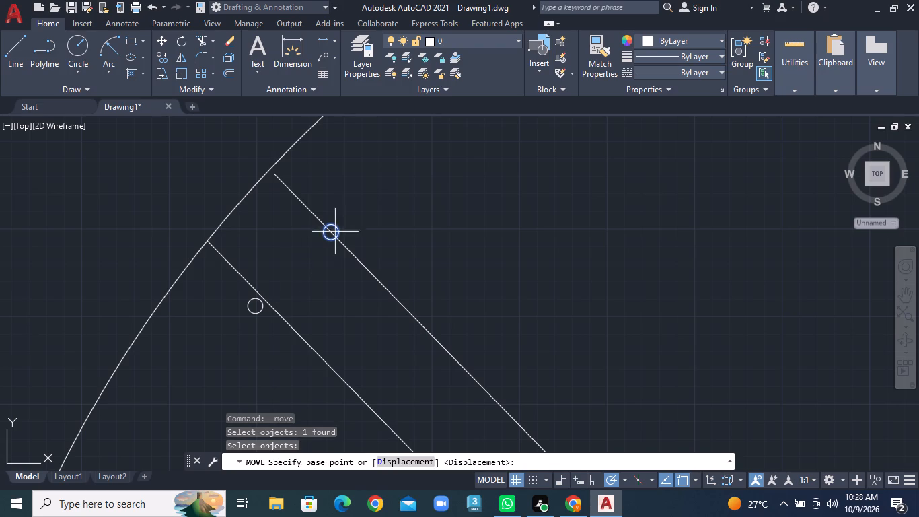
click(340, 227)
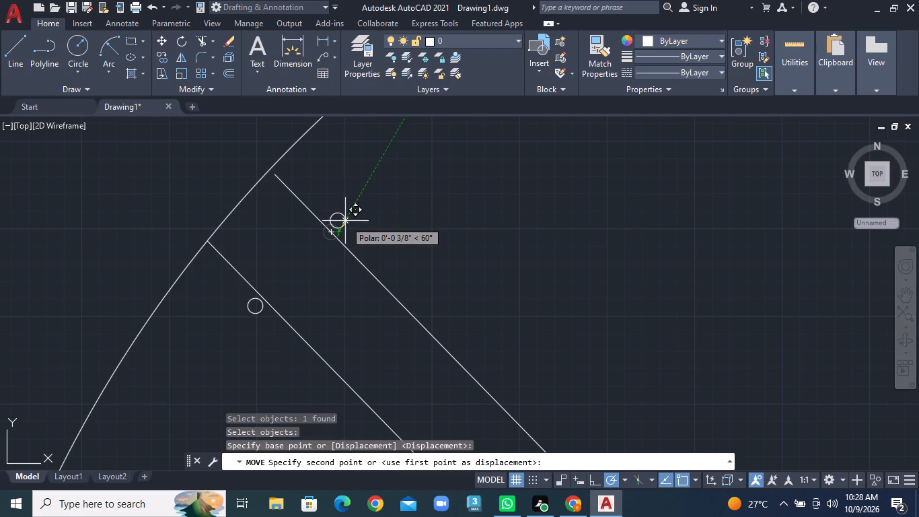
click(345, 221)
Draw a short line extending the upper edge of the left hallway door's leaf to meet the swing arc.
click(14, 44)
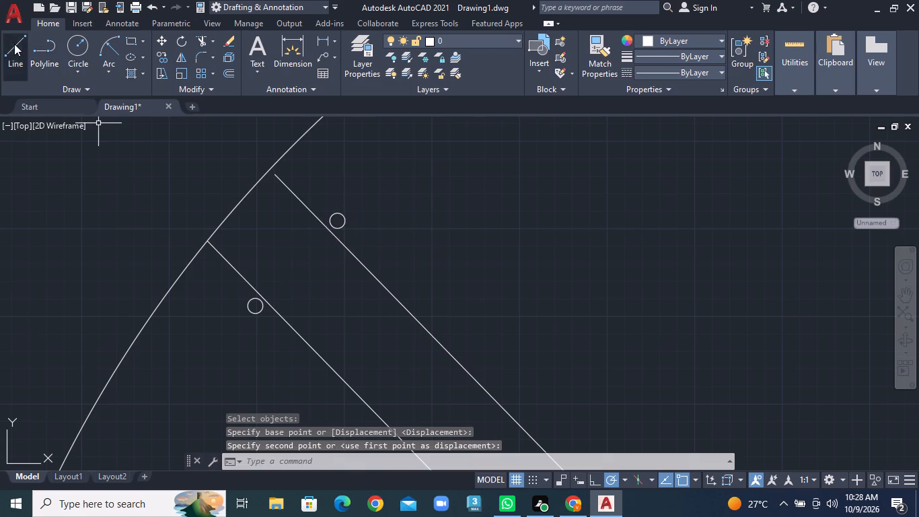
scroll(244, 139, up, 4)
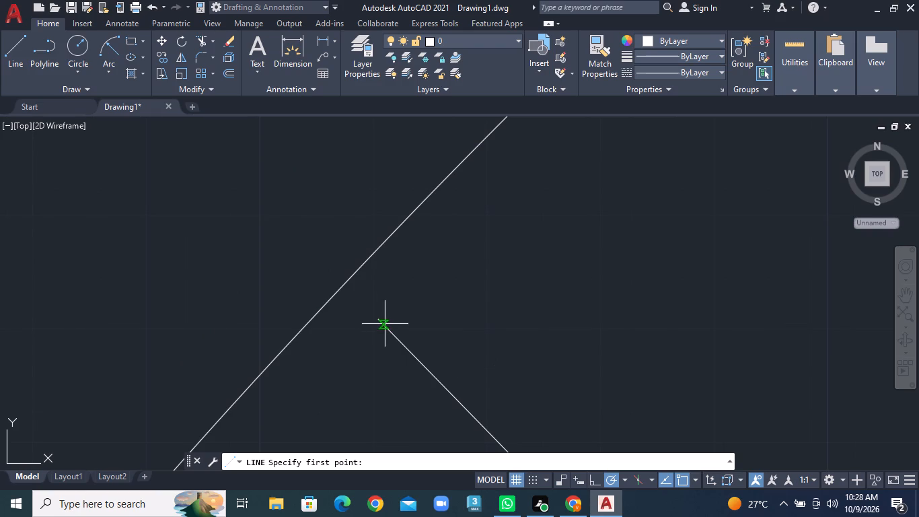
click(379, 319)
click(342, 286)
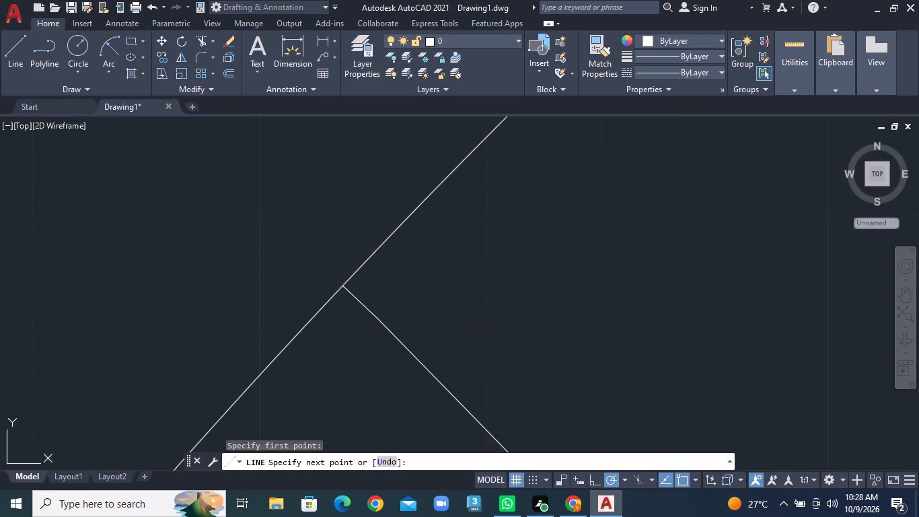
right_click(342, 286)
click(369, 298)
Move the lower knob circle on the right hallway door's leaf about 1/16" at 300°, just clear of the leaf edge.
scroll(459, 301, down, 4)
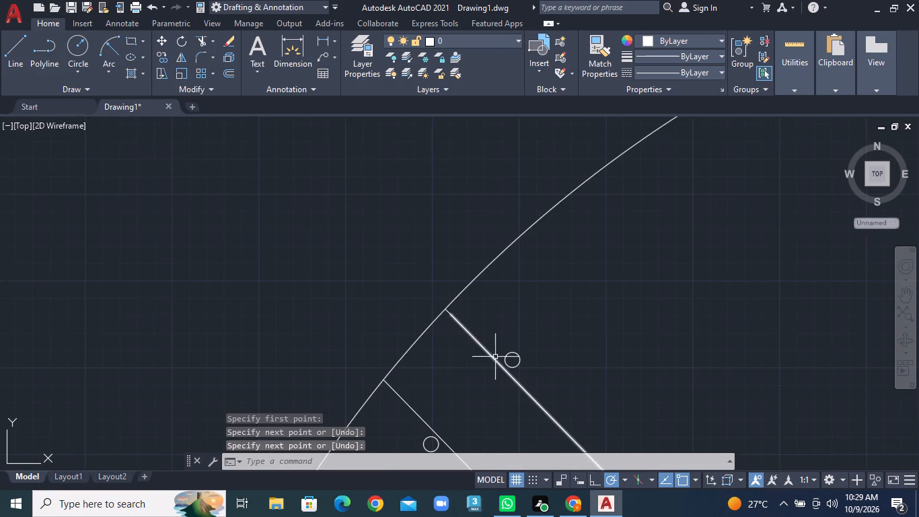
scroll(590, 386, down, 2)
middle_drag(665, 387, 79, 211)
scroll(449, 327, down, 1)
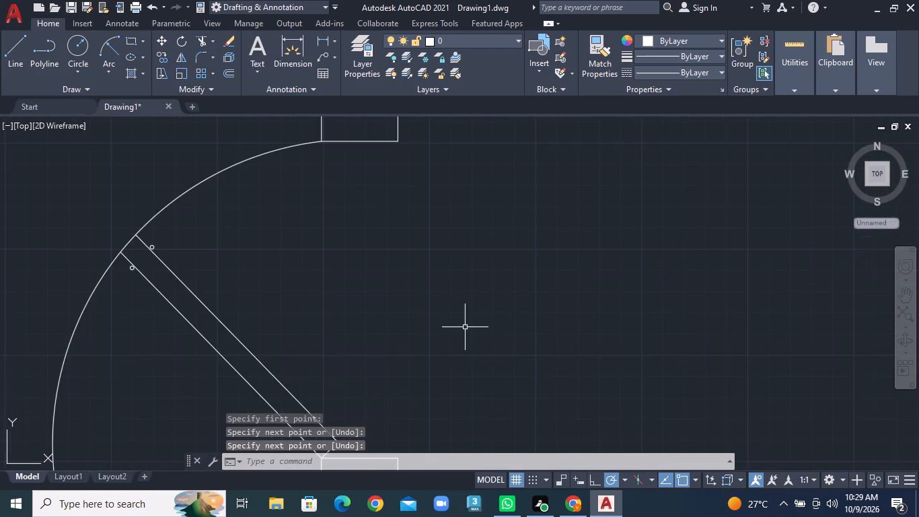
scroll(484, 328, up, 1)
scroll(484, 328, down, 4)
scroll(743, 336, up, 4)
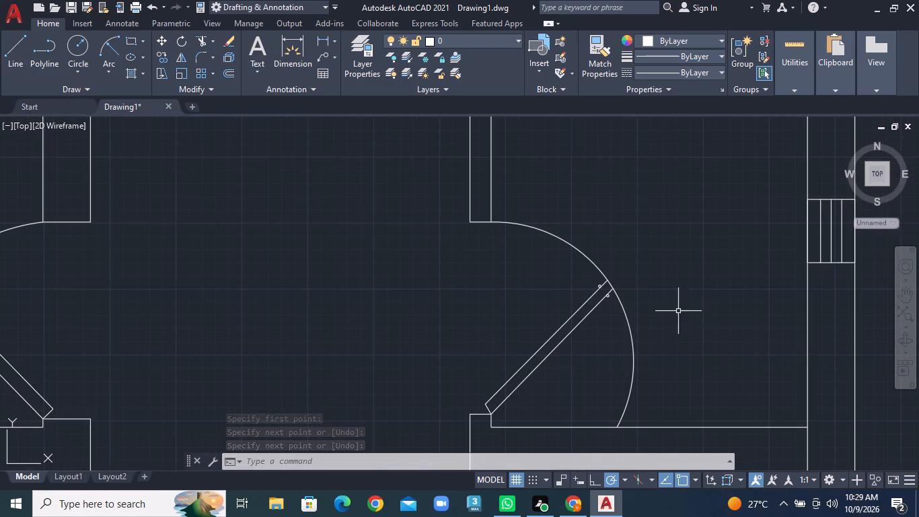
scroll(673, 308, up, 1)
scroll(608, 277, up, 5)
scroll(418, 291, up, 1)
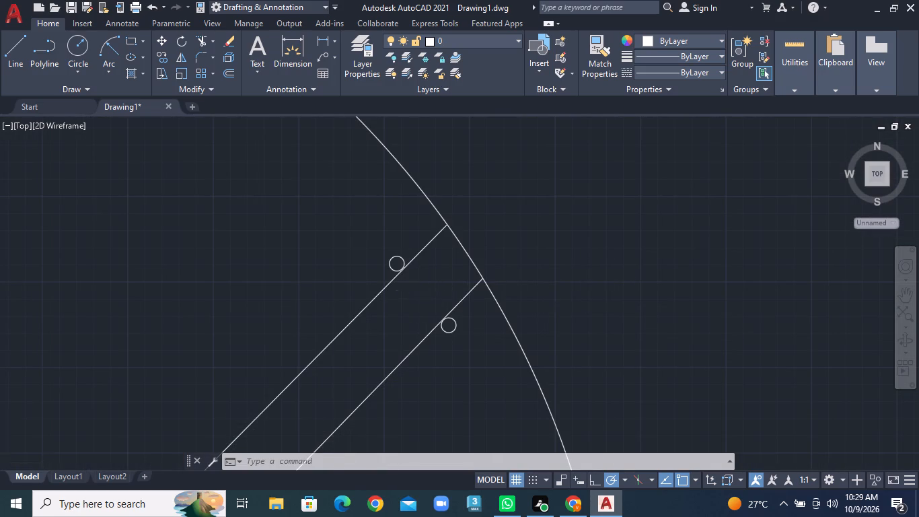
scroll(418, 291, up, 1)
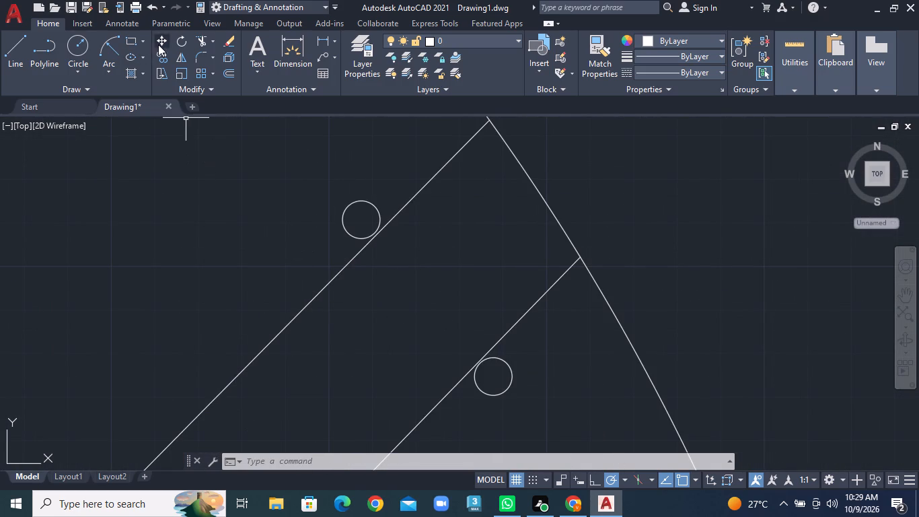
click(158, 44)
click(511, 384)
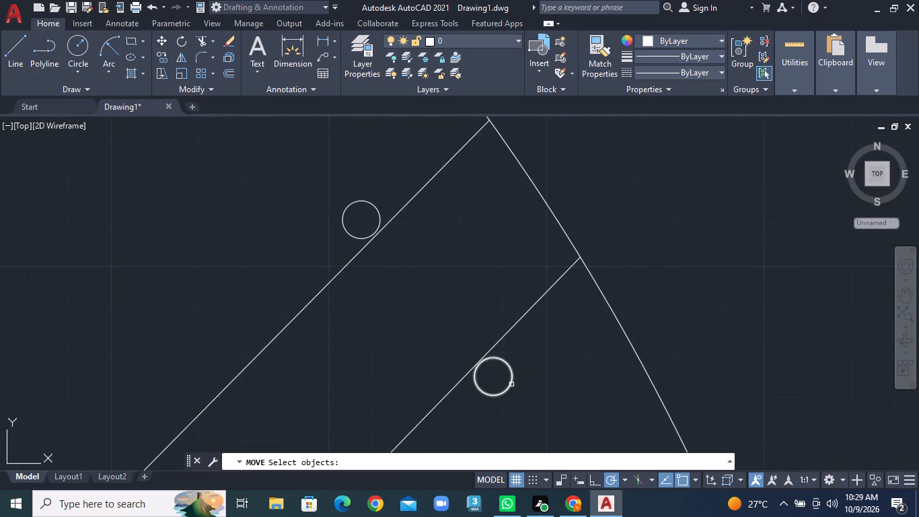
key(Return)
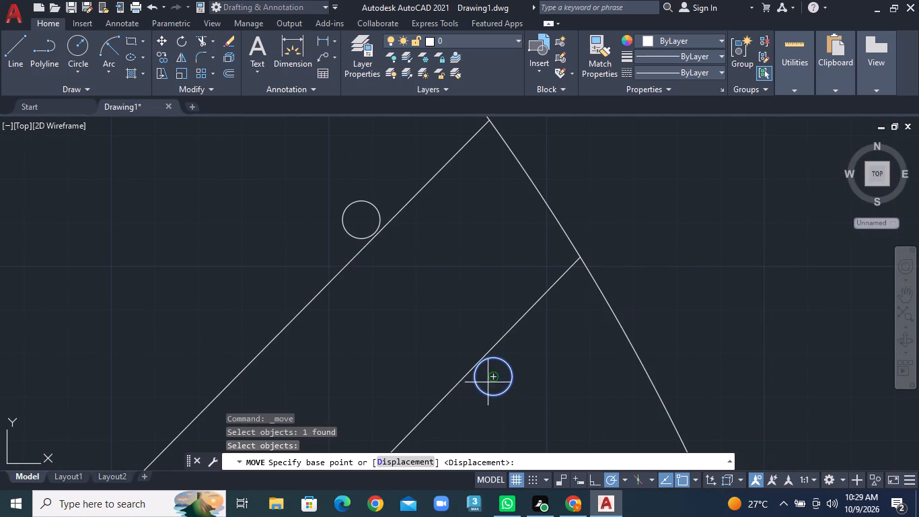
click(490, 376)
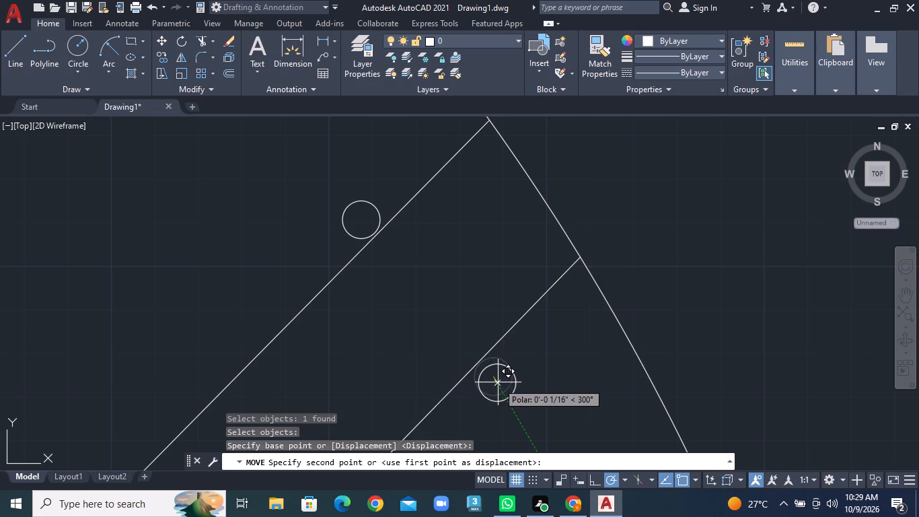
click(498, 382)
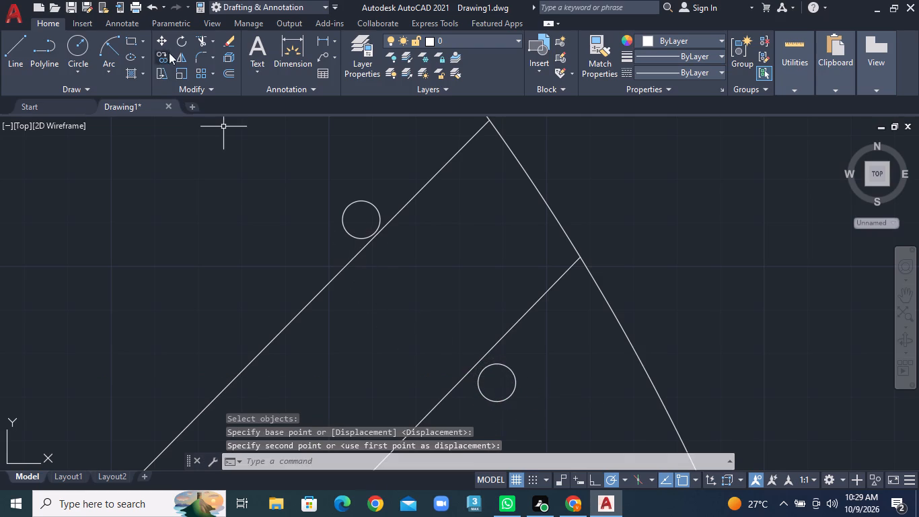
Move the upper knob circle on the right hallway door's leaf about 1/16" at 120°, away from the leaf edge.
click(154, 40)
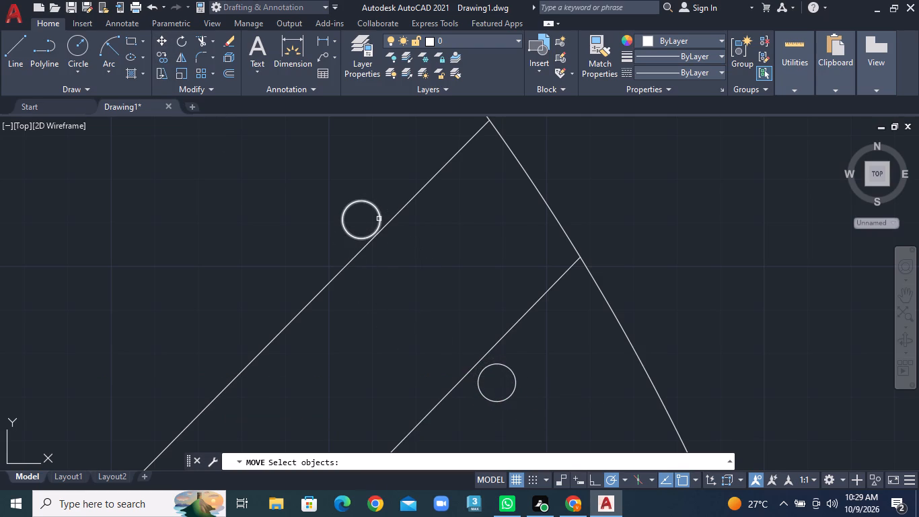
click(379, 219)
key(Return)
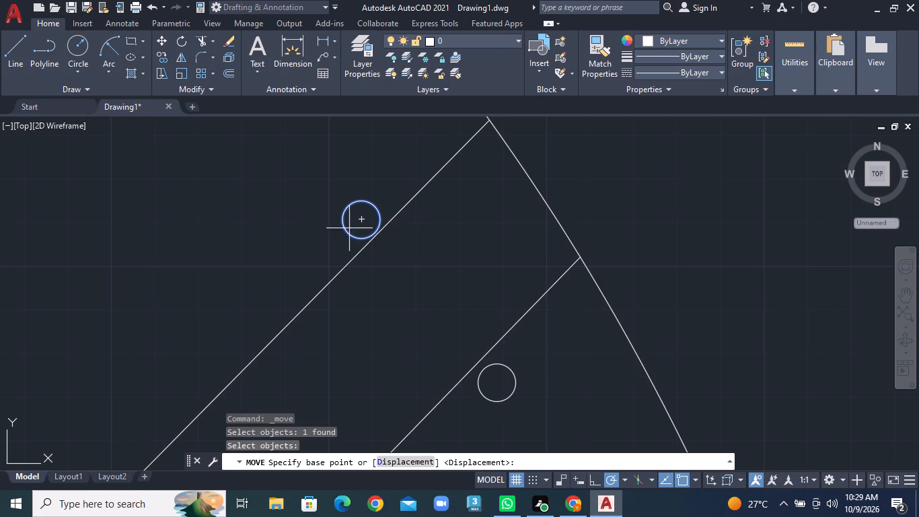
click(359, 218)
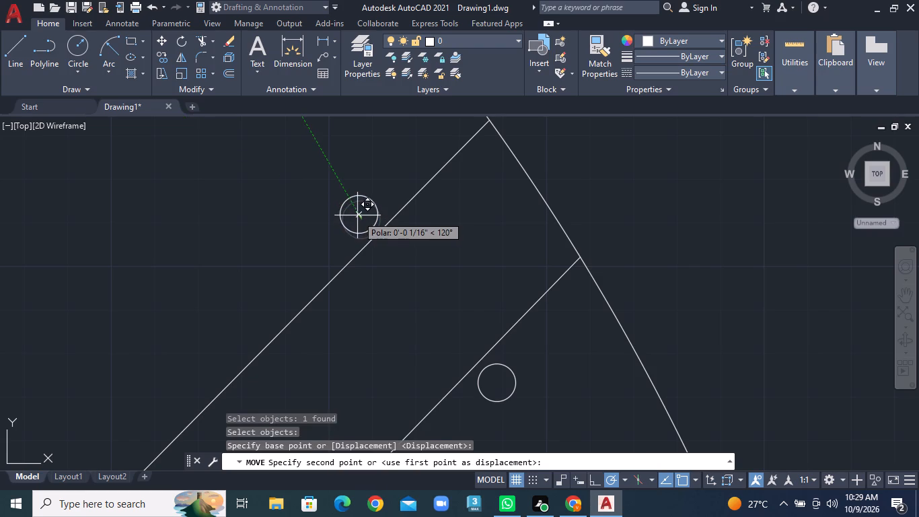
click(357, 215)
Examine the two knob circles at the tip of the upper hallway door's leaf.
scroll(437, 257, up, 1)
scroll(438, 258, down, 3)
scroll(482, 257, up, 1)
scroll(485, 262, down, 3)
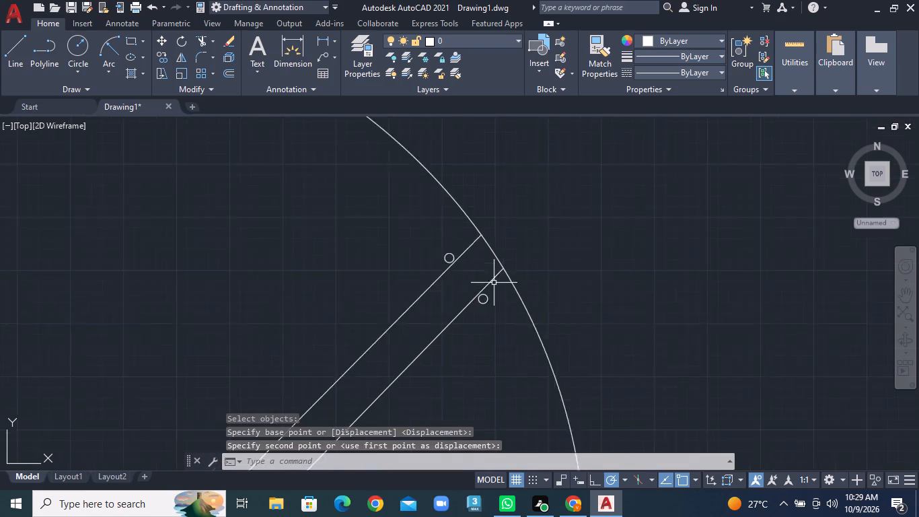
scroll(409, 306, down, 6)
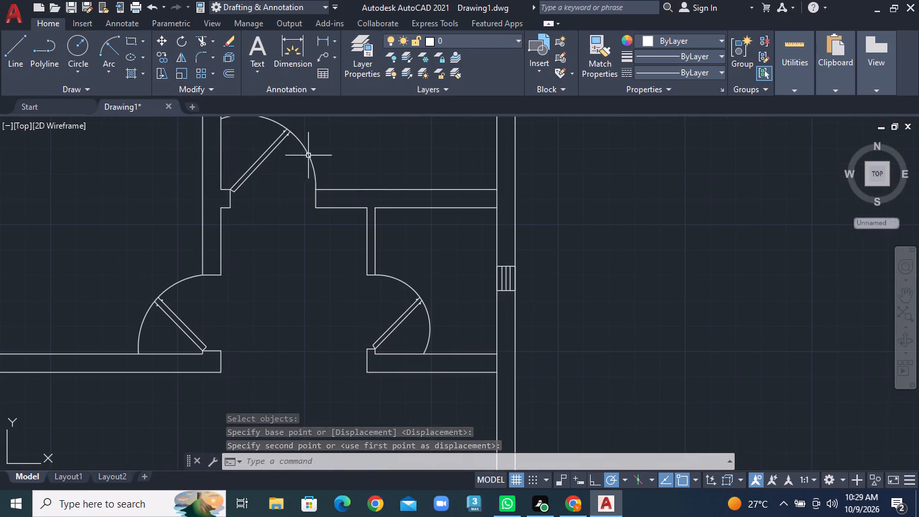
middle_drag(307, 143, 307, 156)
middle_drag(320, 205, 326, 220)
middle_click(326, 220)
scroll(289, 153, up, 5)
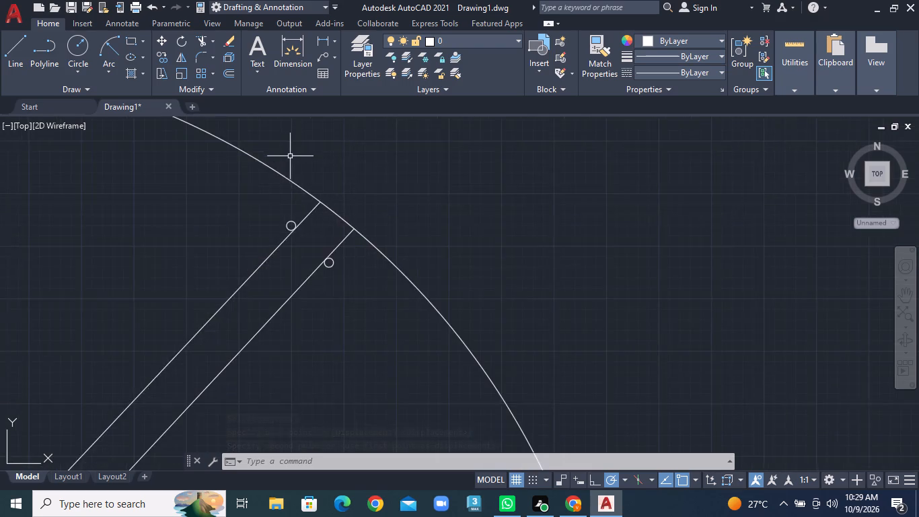
scroll(304, 185, up, 3)
middle_drag(365, 333, 388, 168)
scroll(369, 230, down, 2)
scroll(388, 168, down, 1)
scroll(388, 168, up, 2)
scroll(366, 196, down, 1)
scroll(366, 196, up, 1)
middle_drag(366, 207, 363, 228)
scroll(363, 228, up, 2)
scroll(363, 228, down, 1)
scroll(363, 228, up, 1)
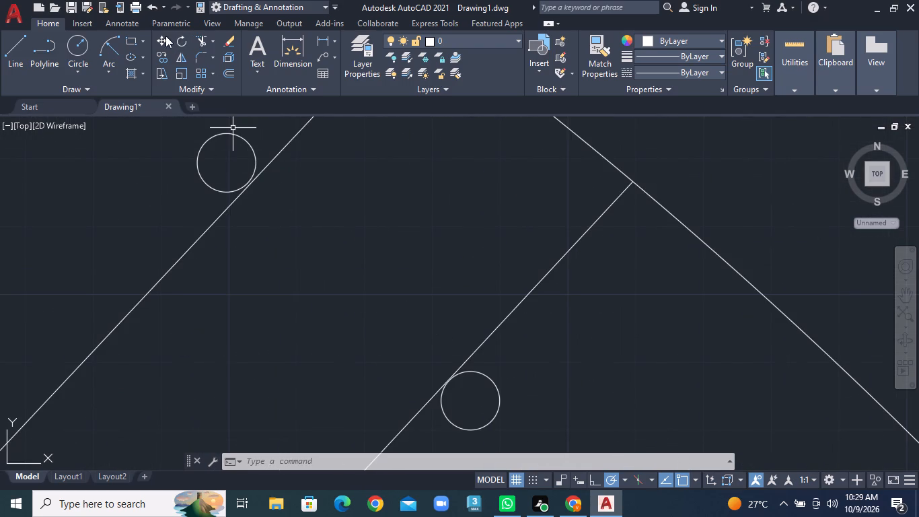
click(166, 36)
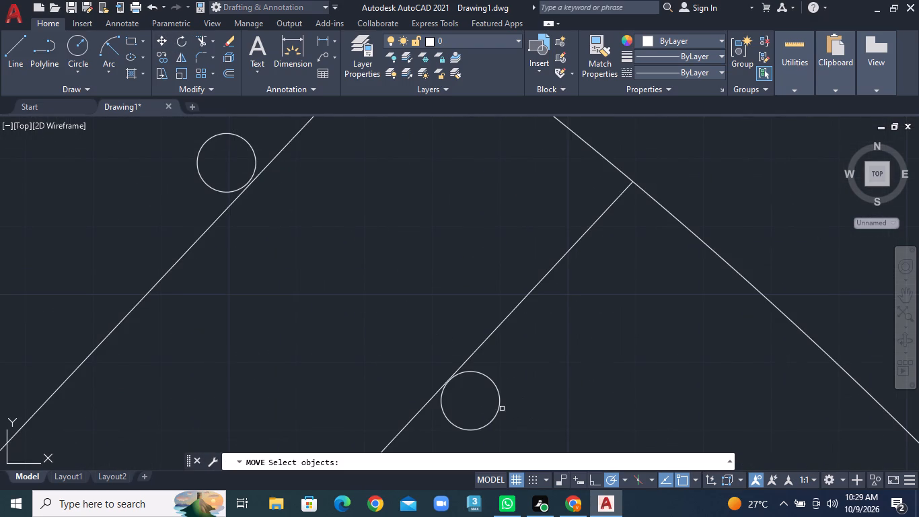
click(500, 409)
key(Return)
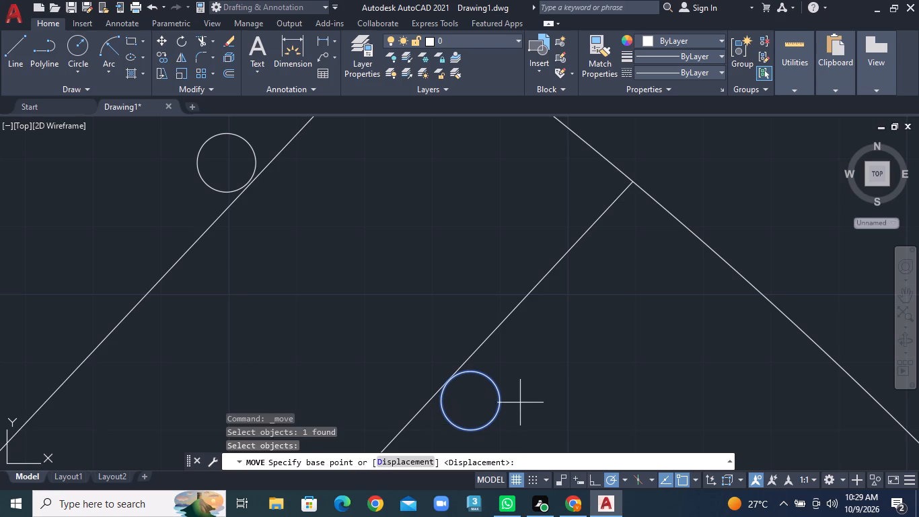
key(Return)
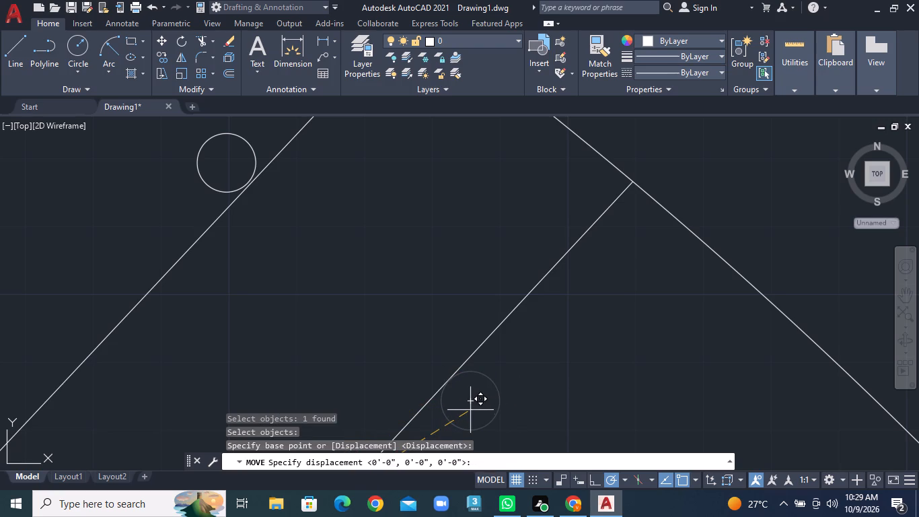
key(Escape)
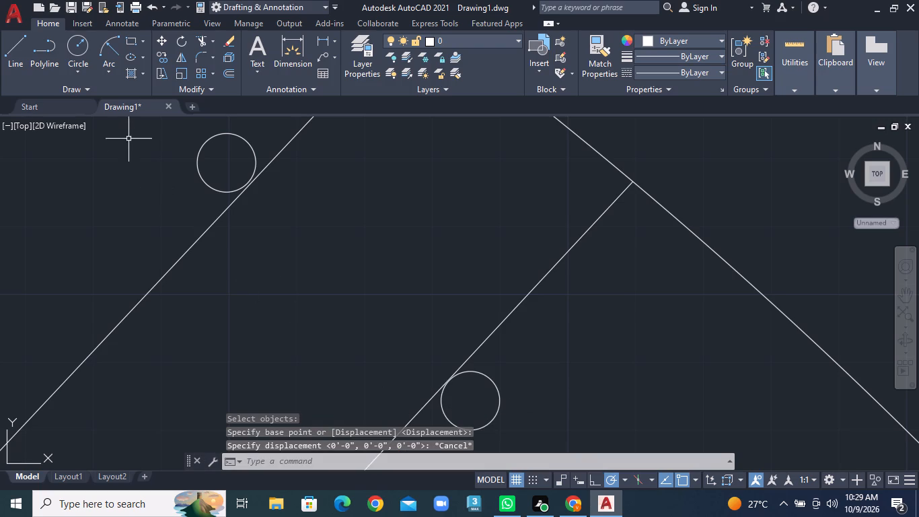
Move the lower knob circle on the upper hallway door's leaf slightly at 330°, clear of the leaf edge.
click(162, 41)
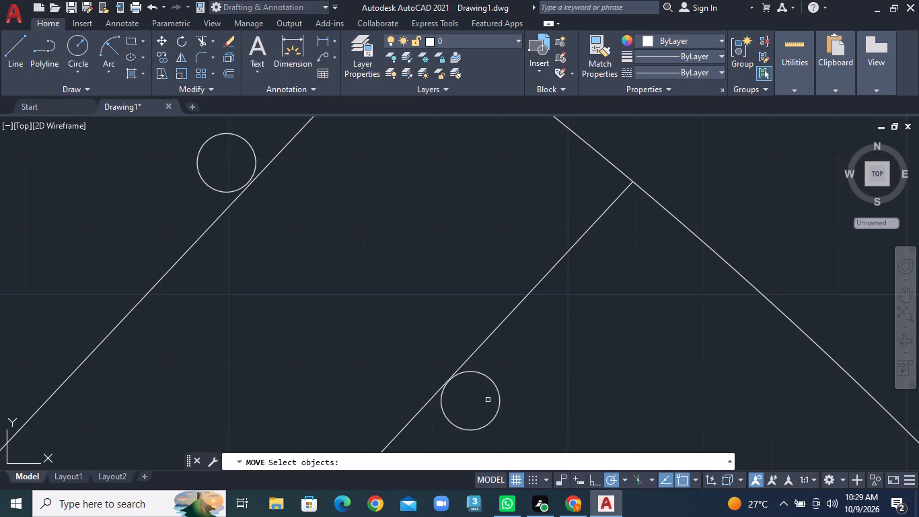
click(500, 405)
key(Return)
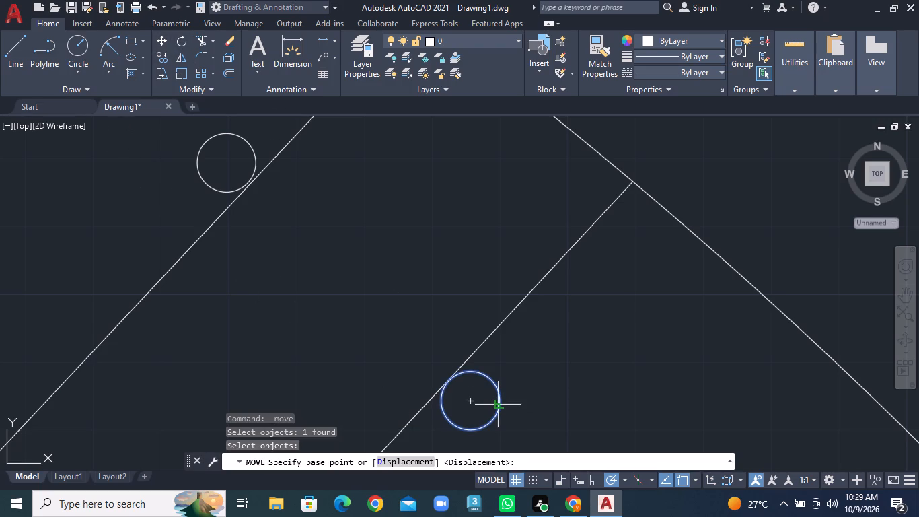
click(472, 401)
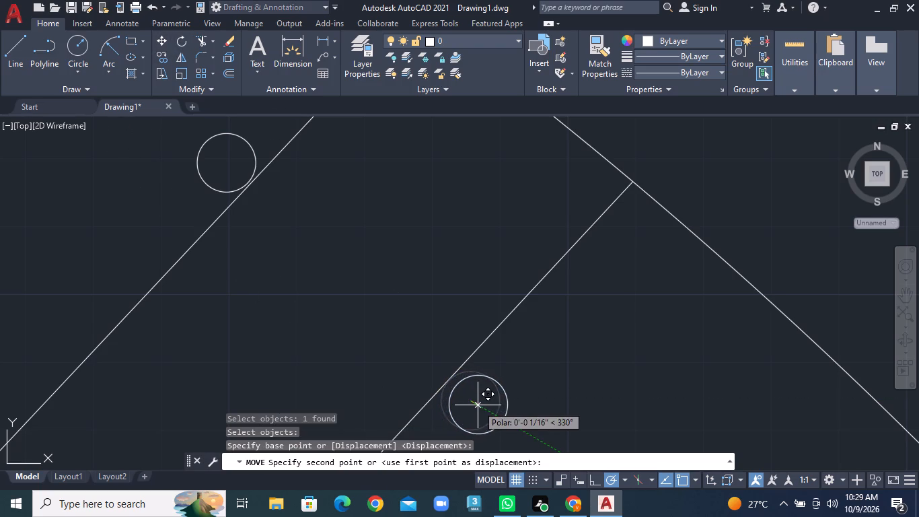
click(484, 414)
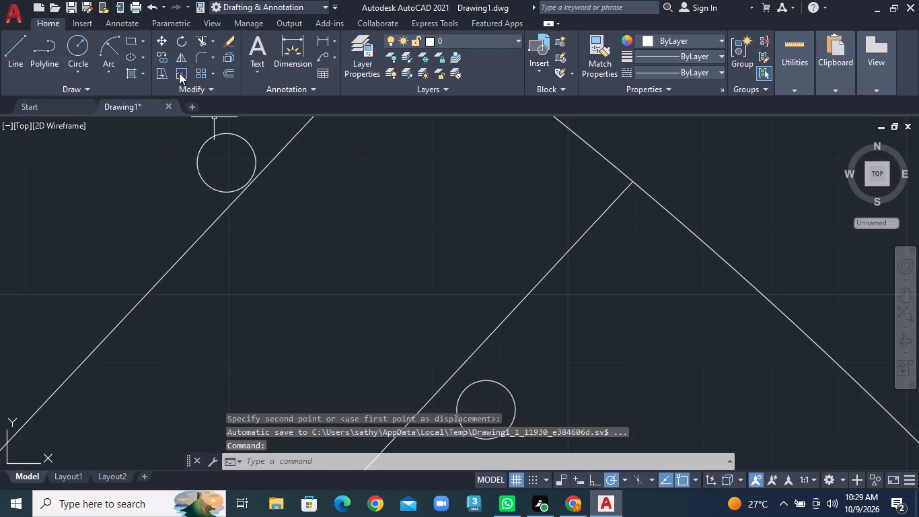
Move the upper knob circle on the upper hallway door's leaf about 1/16" at 120°, clear of the leaf edge.
click(163, 44)
click(253, 149)
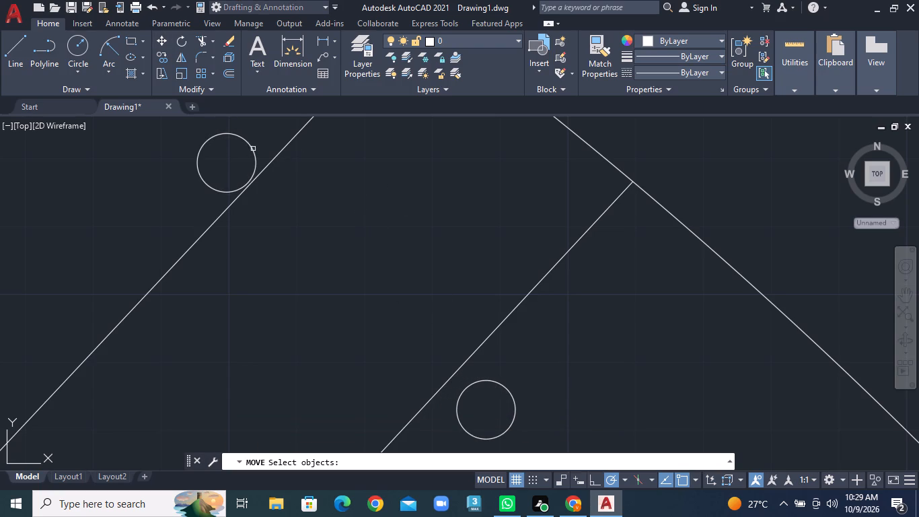
key(Return)
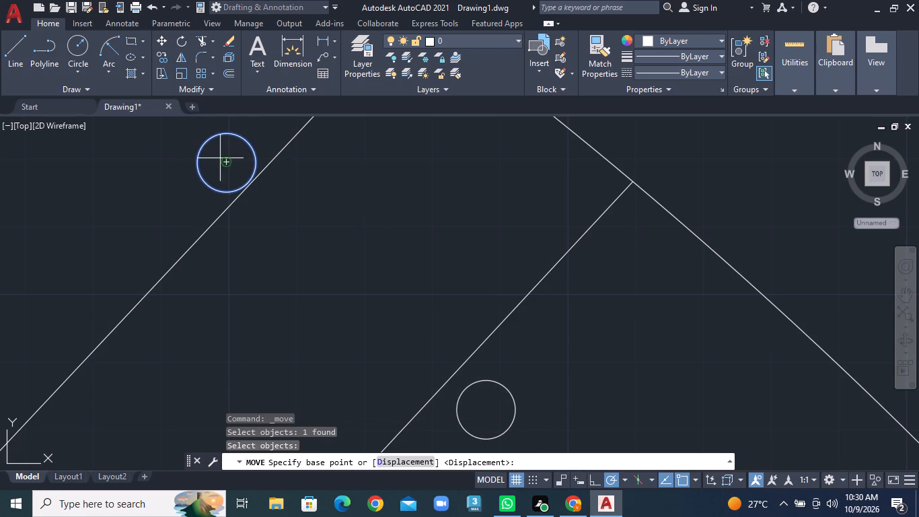
click(223, 161)
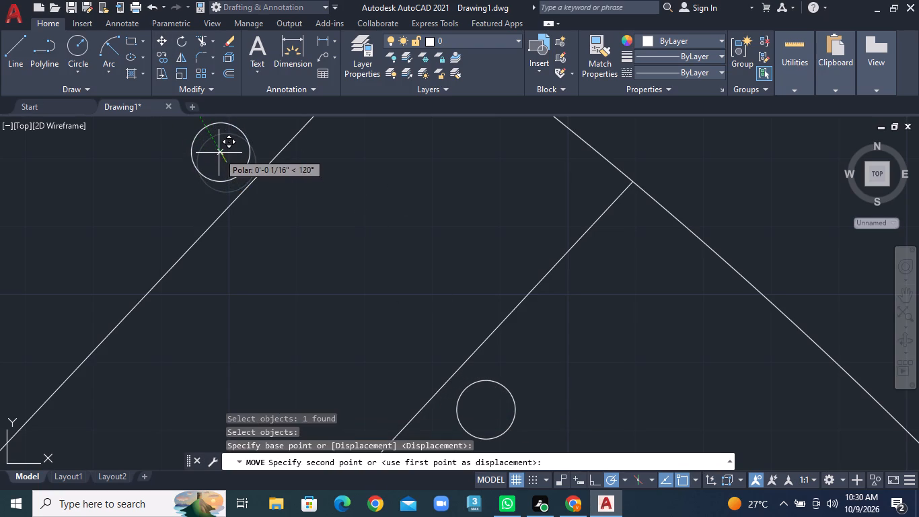
click(219, 153)
Move the lower knob circle on the small top-left room's door leaf slightly down and right, clear of the leaf edge.
scroll(428, 282, down, 5)
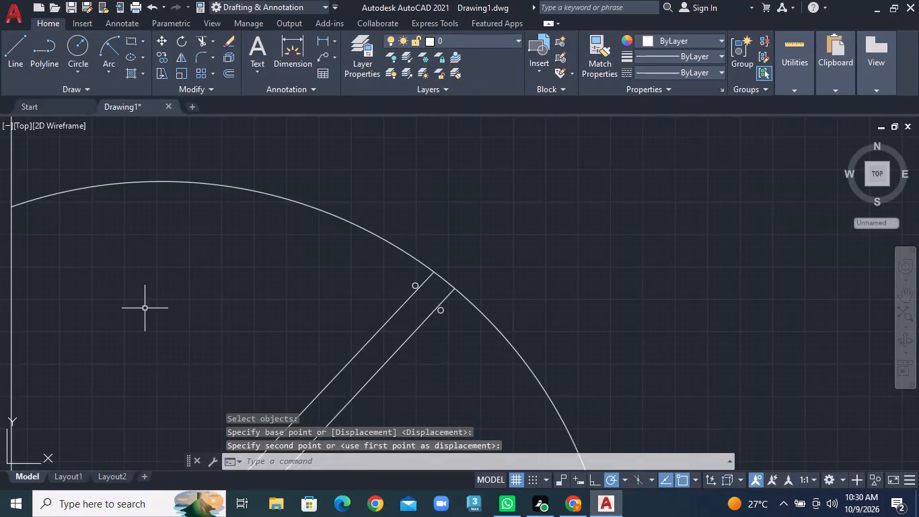
scroll(147, 304, down, 1)
middle_drag(166, 300, 240, 302)
middle_drag(833, 337, 918, 433)
middle_drag(918, 441, 918, 469)
scroll(162, 294, down, 7)
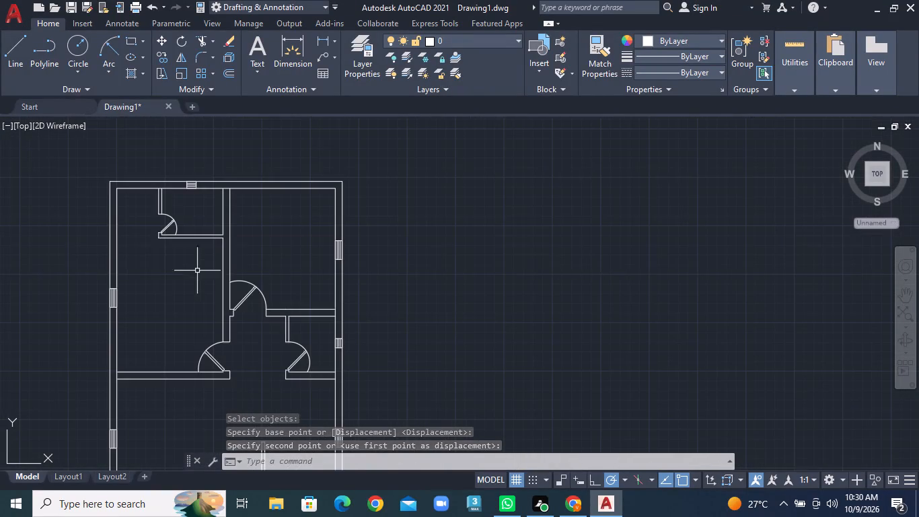
scroll(141, 226, up, 4)
scroll(199, 224, up, 4)
scroll(200, 224, down, 1)
middle_drag(421, 219, 394, 284)
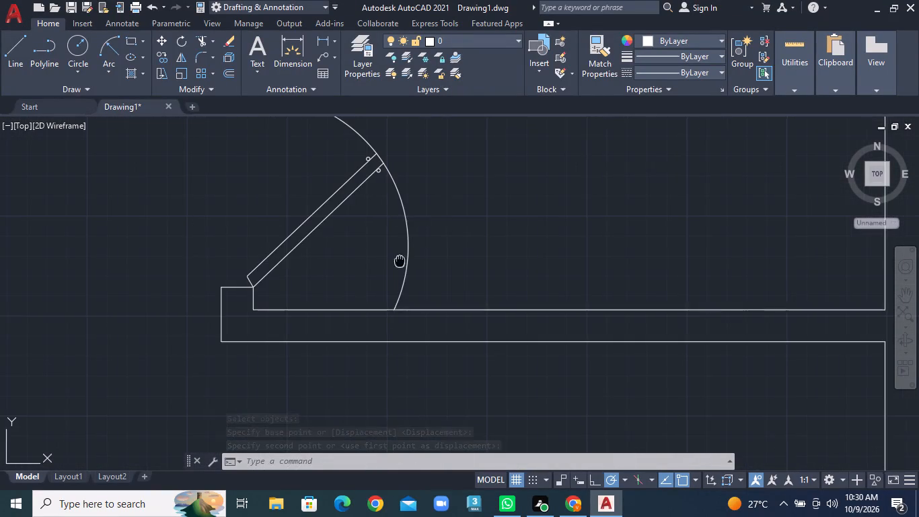
middle_drag(394, 284, 391, 320)
scroll(333, 284, up, 6)
scroll(333, 284, down, 1)
scroll(333, 284, up, 1)
middle_drag(348, 242, 323, 310)
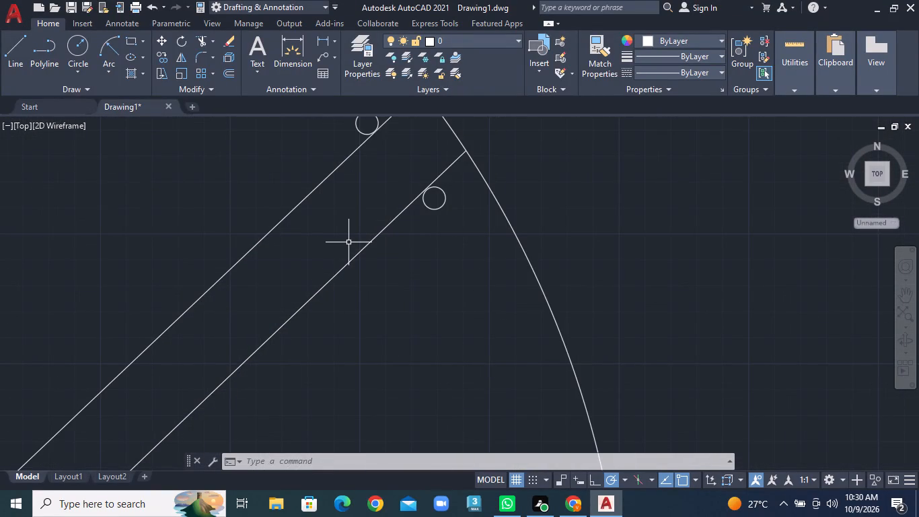
middle_drag(323, 310, 301, 364)
middle_drag(334, 213, 297, 322)
scroll(298, 322, down, 2)
scroll(297, 322, up, 1)
scroll(297, 322, down, 1)
scroll(297, 321, up, 2)
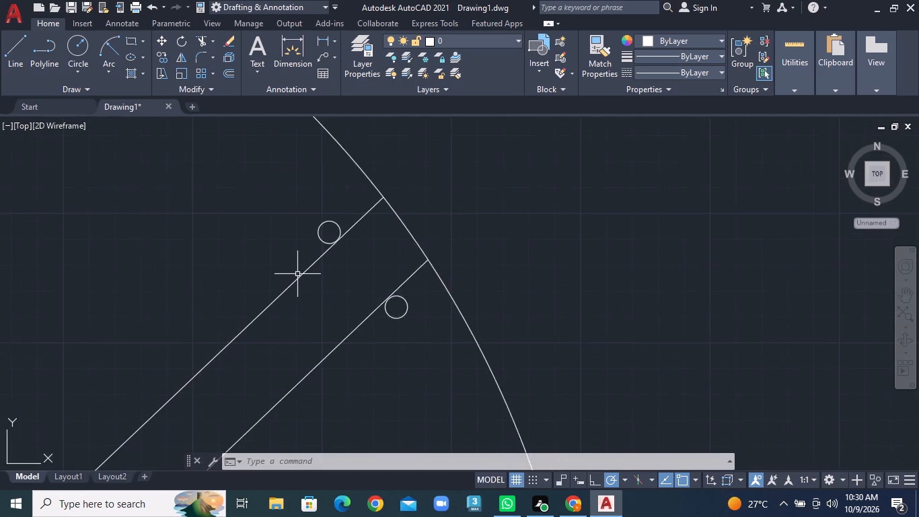
scroll(297, 273, up, 1)
middle_drag(279, 273, 266, 298)
scroll(266, 298, up, 1)
scroll(266, 295, down, 1)
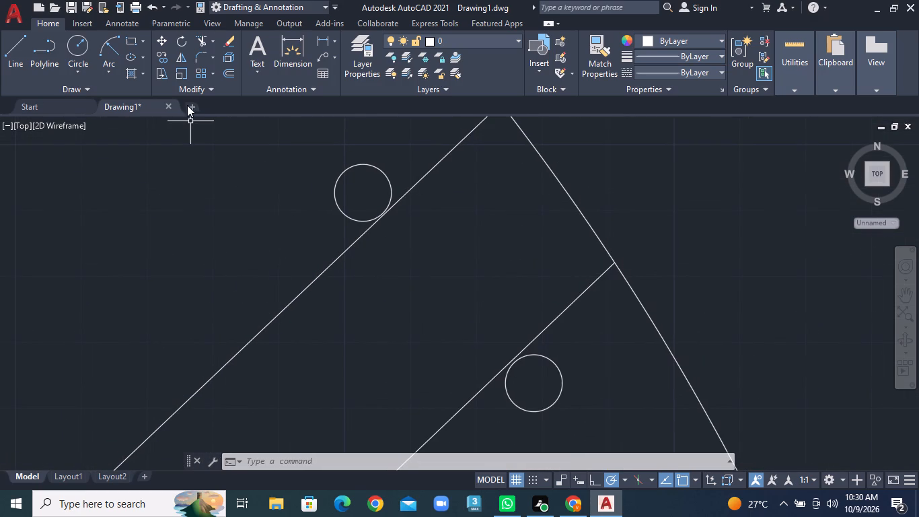
click(163, 38)
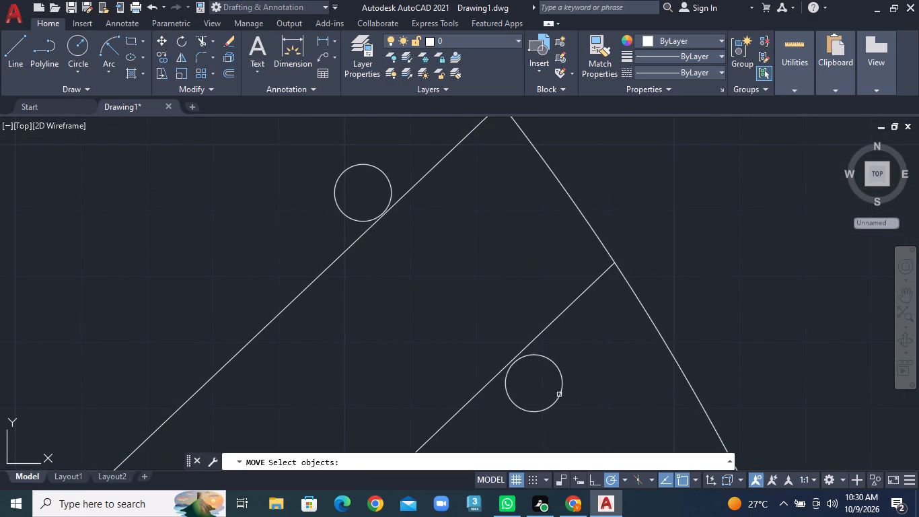
click(558, 394)
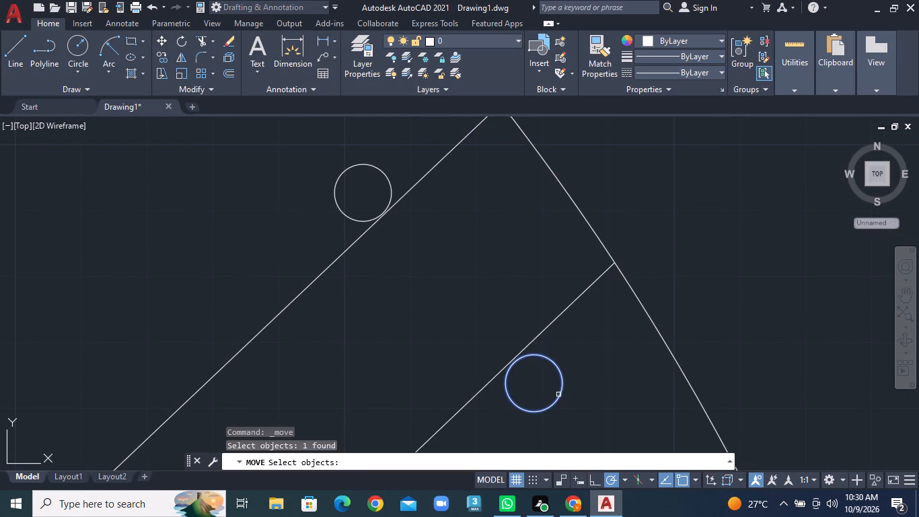
key(Return)
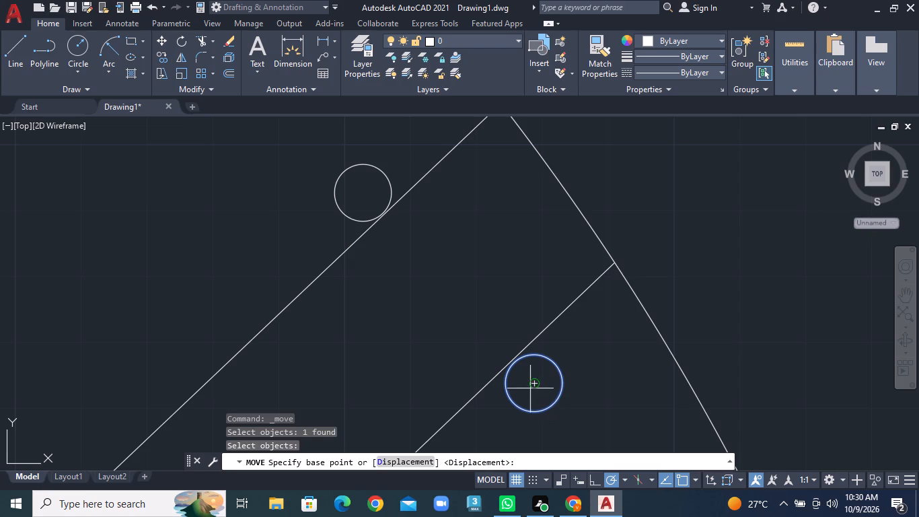
click(533, 385)
click(544, 407)
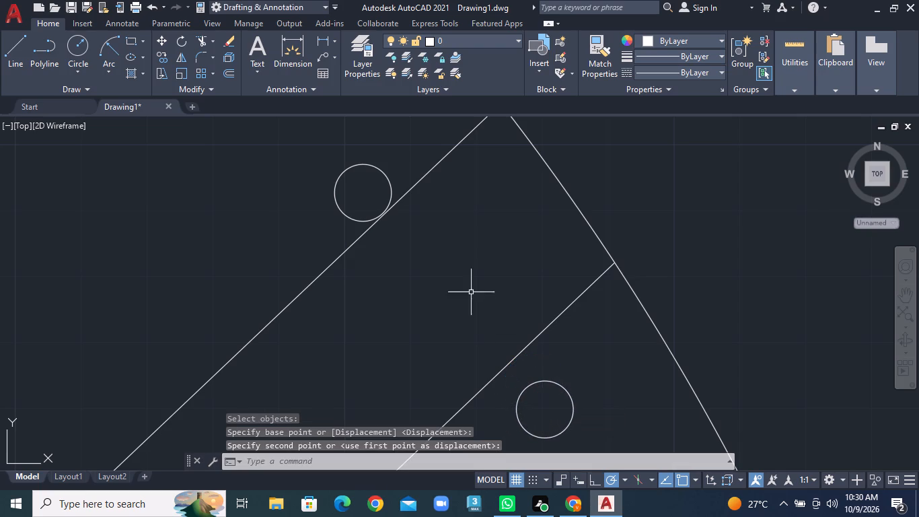
Move the upper knob circle on the small top-left room's door leaf slightly up and left, clear of the leaf edge.
click(155, 42)
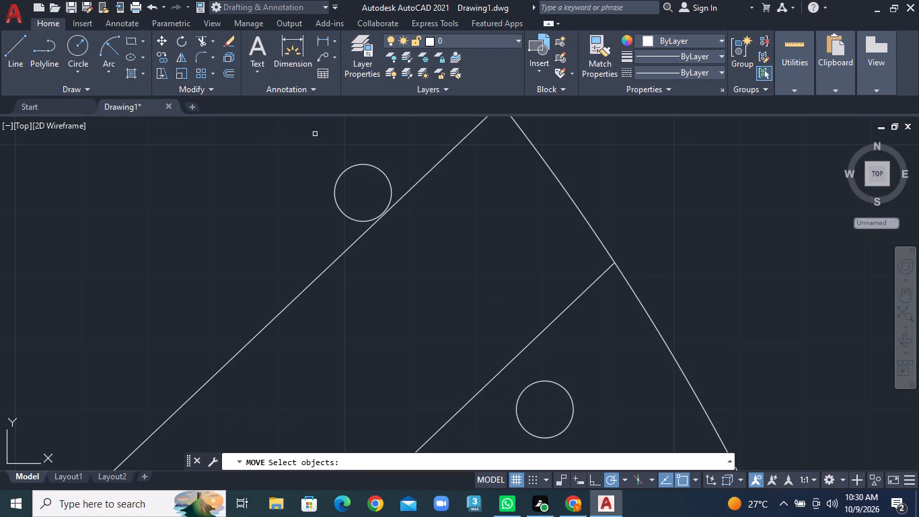
click(378, 168)
key(Return)
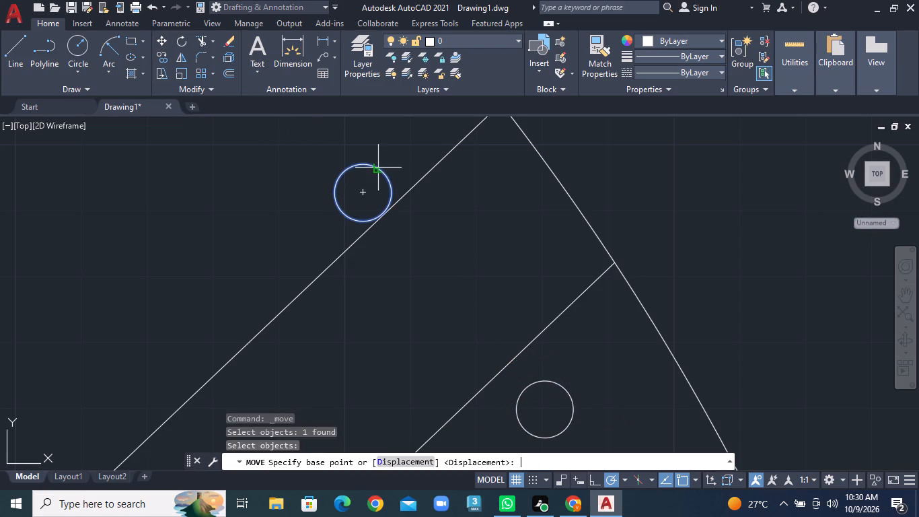
click(367, 193)
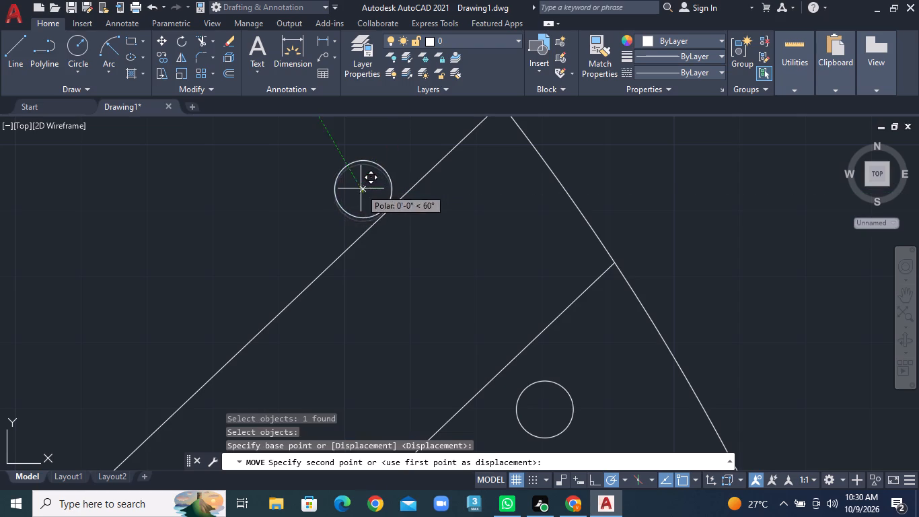
click(353, 179)
Move the upper knob circle on the top-right room's hallway door leaf slightly up and left, clear of the leaf edge.
scroll(542, 260, down, 2)
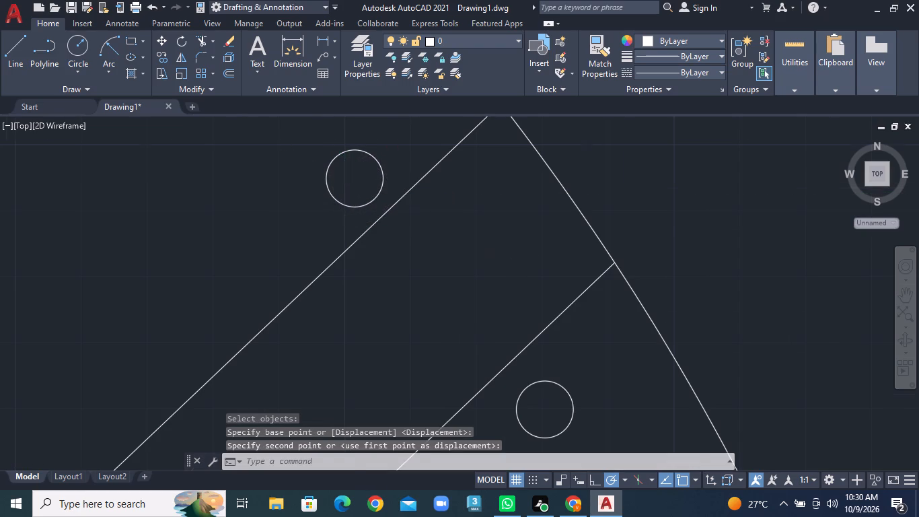
scroll(543, 263, down, 4)
scroll(536, 351, down, 4)
scroll(431, 355, down, 1)
middle_drag(527, 371, 476, 158)
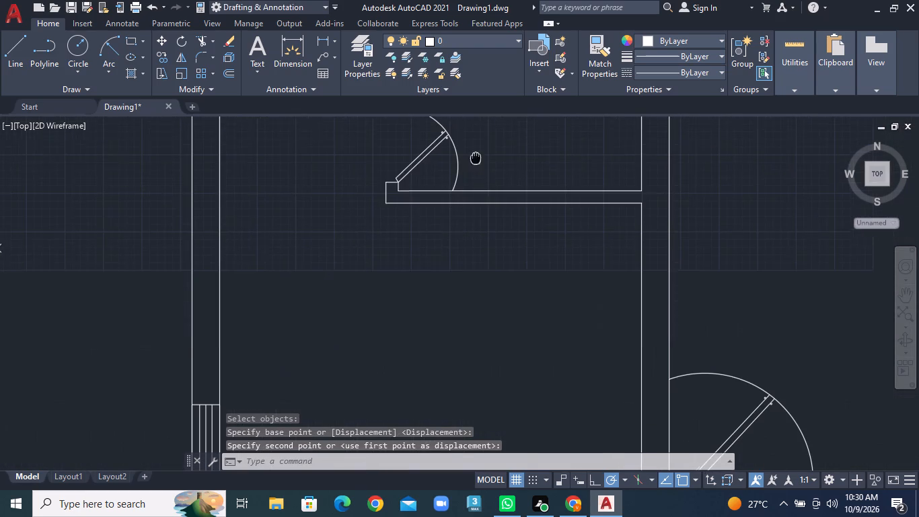
middle_drag(536, 402, 523, 398)
middle_drag(402, 198, 396, 190)
middle_drag(769, 429, 538, 287)
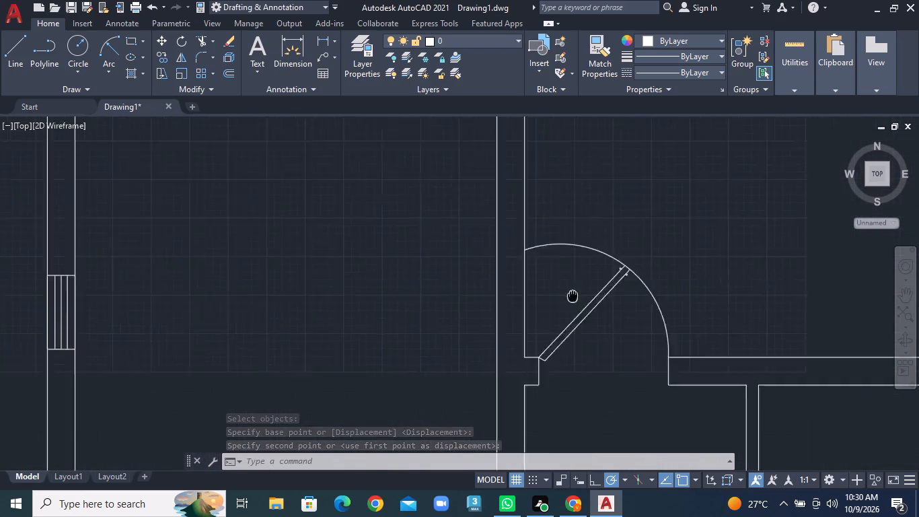
middle_drag(538, 287, 528, 285)
scroll(554, 267, up, 4)
middle_drag(266, 147, 373, 368)
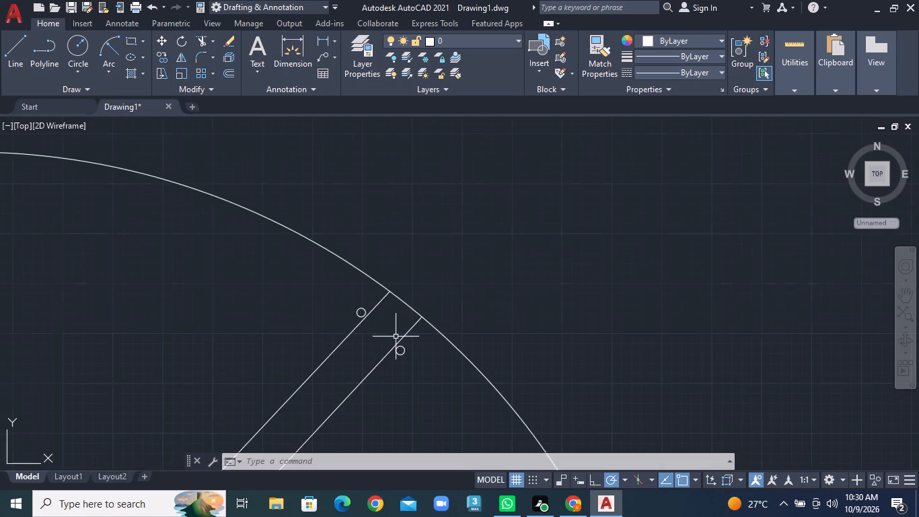
scroll(396, 335, up, 3)
click(161, 39)
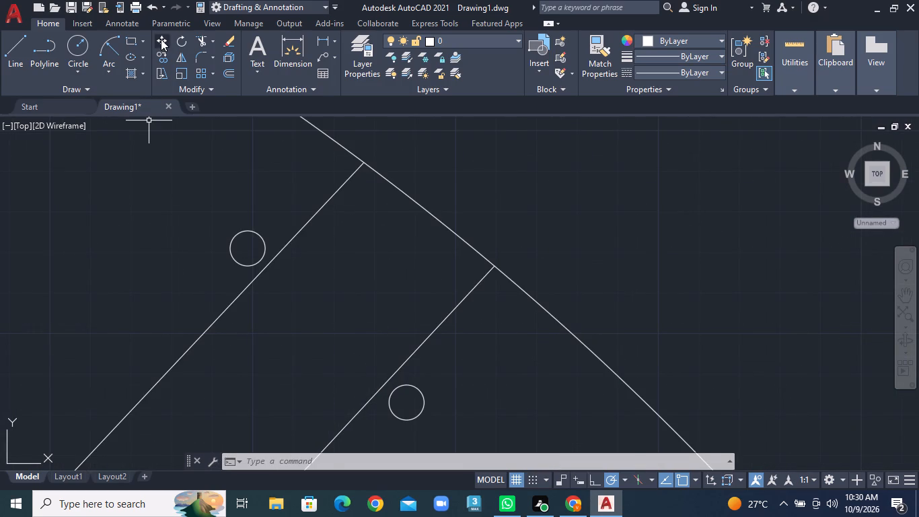
click(266, 248)
key(Return)
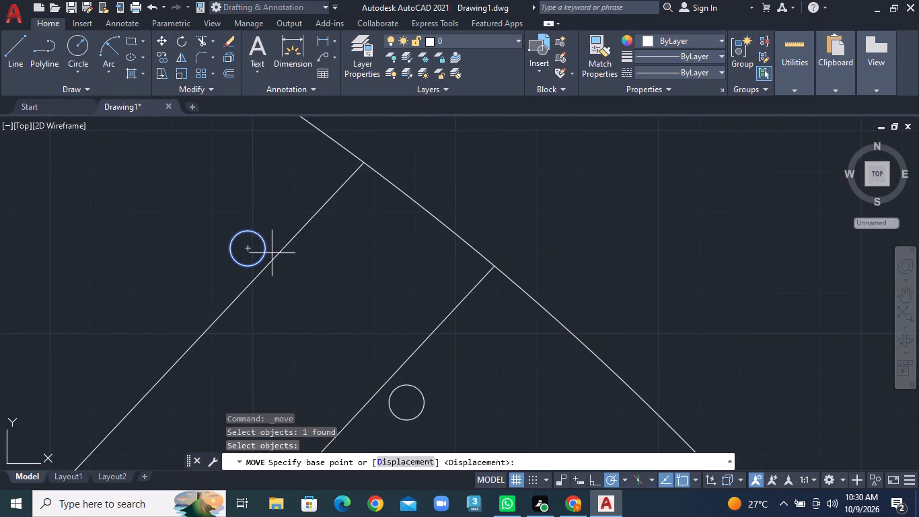
click(247, 246)
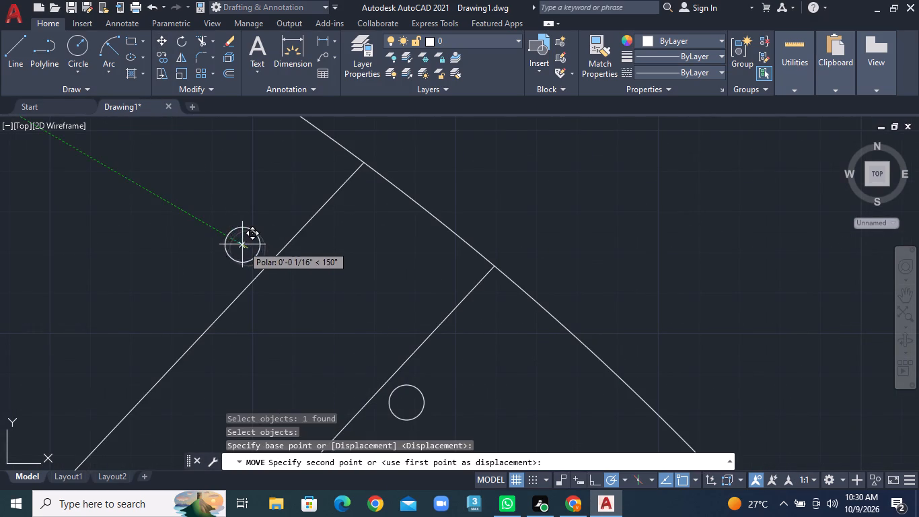
click(240, 240)
Move the lower knob circle on the left hallway door's leaf slightly left, clear of the leaf edge.
scroll(671, 357, down, 7)
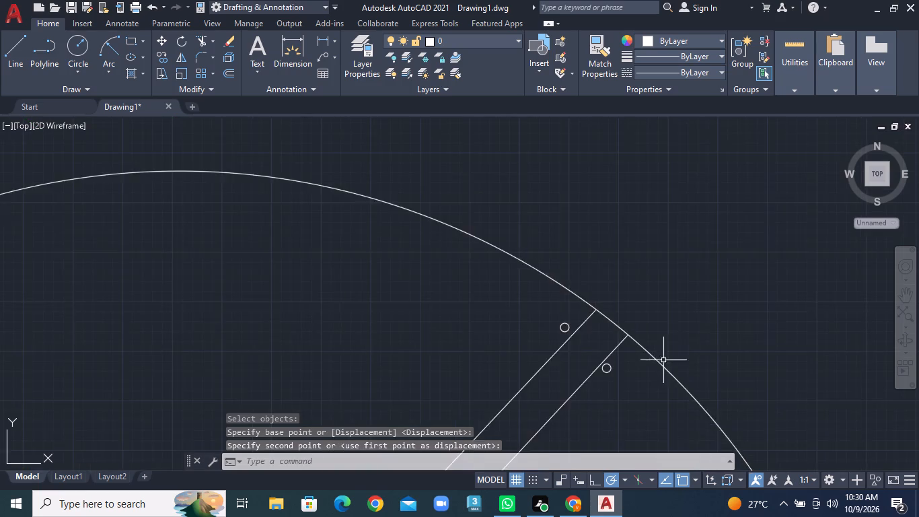
scroll(661, 363, down, 1)
middle_drag(666, 384, 658, 67)
scroll(651, 291, down, 1)
scroll(651, 292, up, 1)
scroll(651, 292, down, 1)
middle_drag(665, 374, 513, 200)
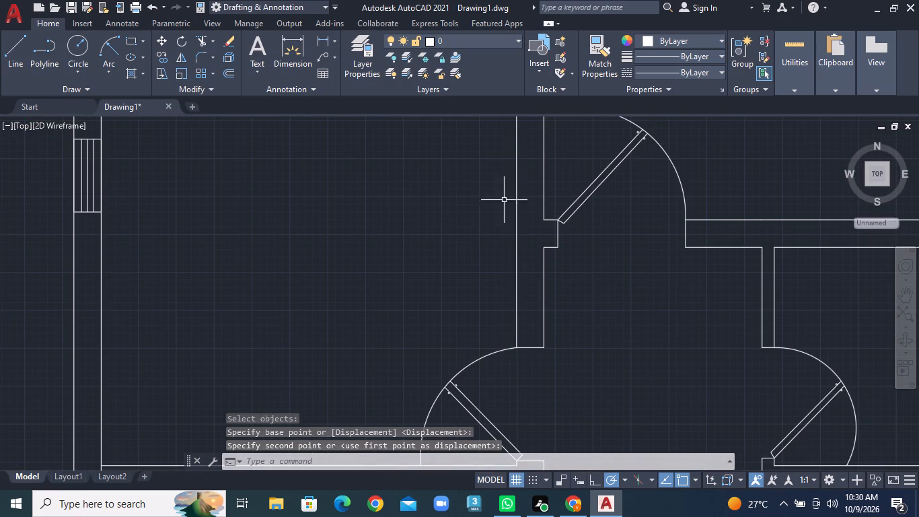
scroll(424, 423, up, 3)
scroll(462, 370, up, 3)
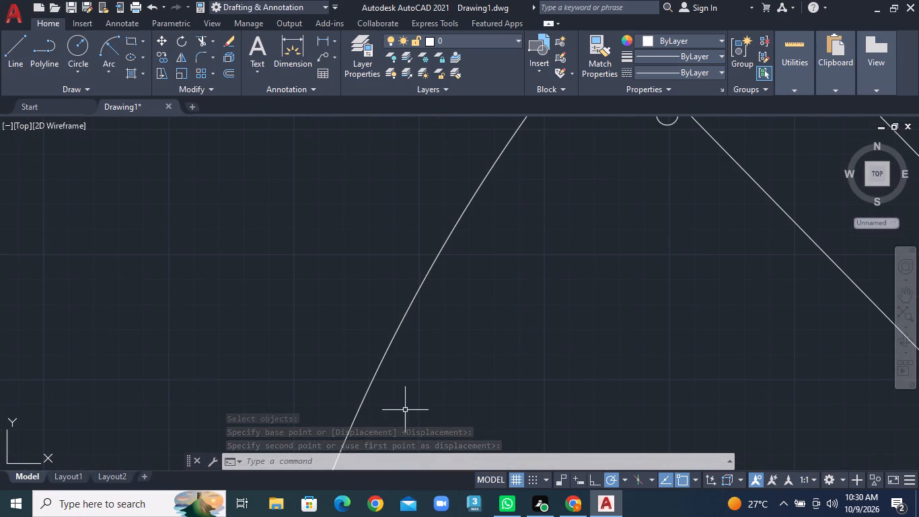
middle_click(503, 403)
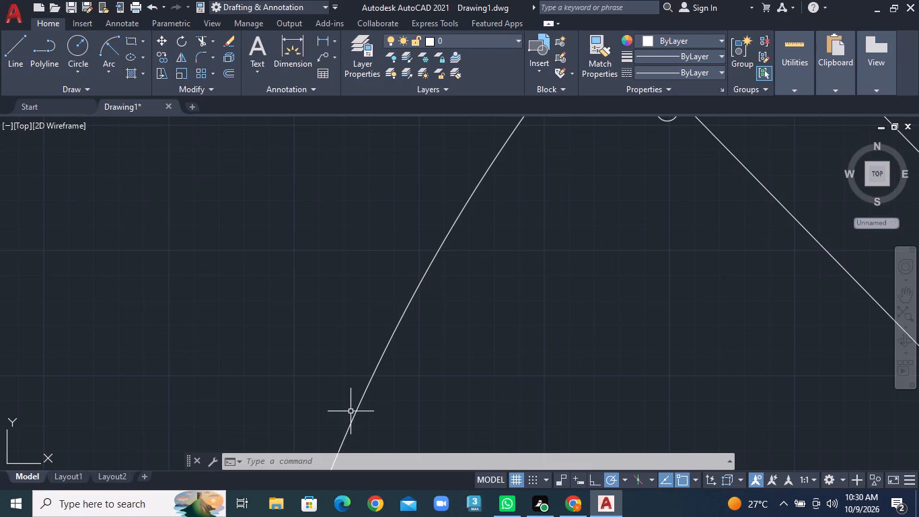
scroll(618, 306, down, 2)
middle_drag(669, 256, 400, 286)
scroll(351, 175, up, 3)
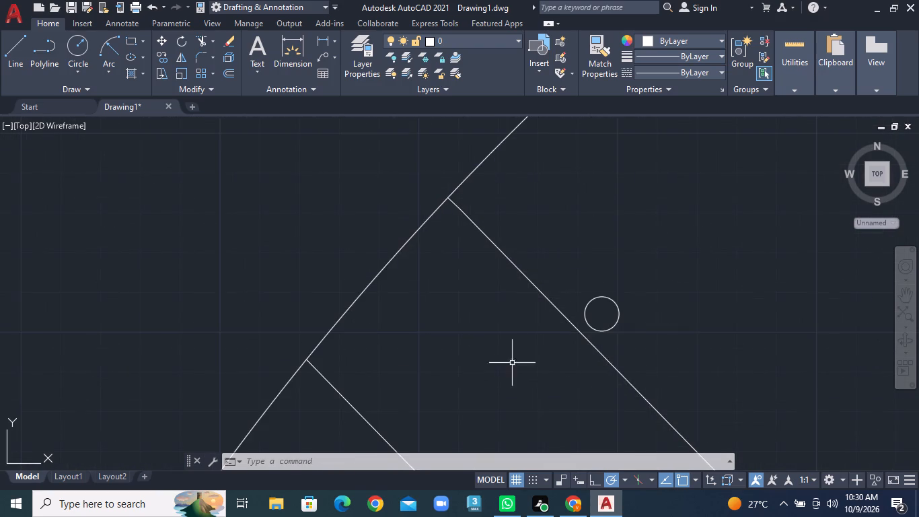
middle_drag(511, 394, 452, 250)
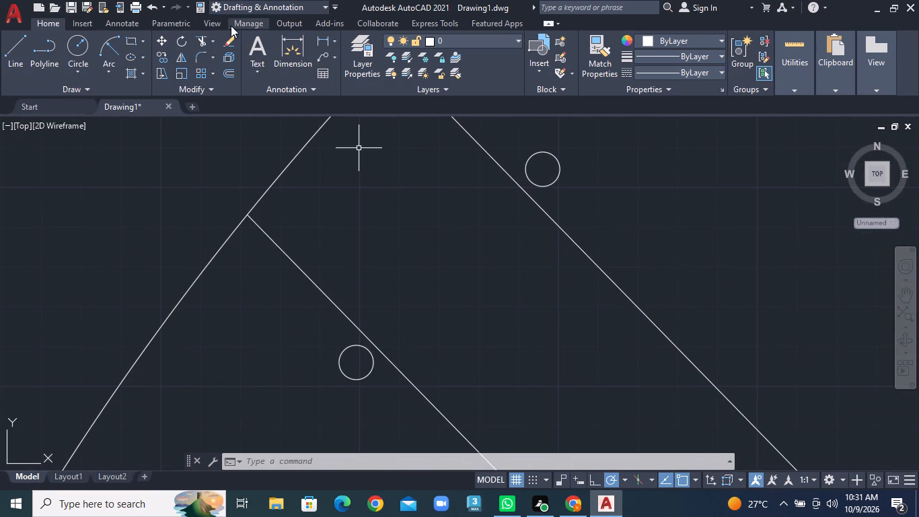
click(167, 40)
click(340, 367)
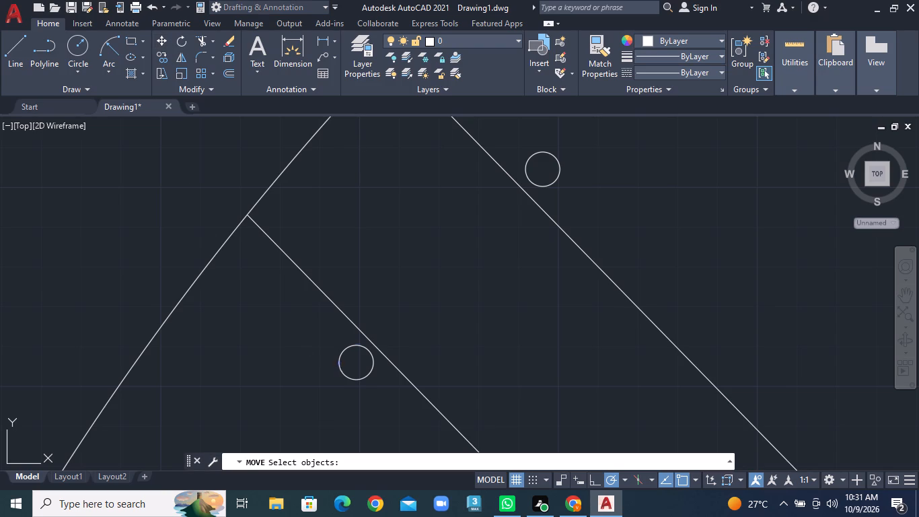
key(Return)
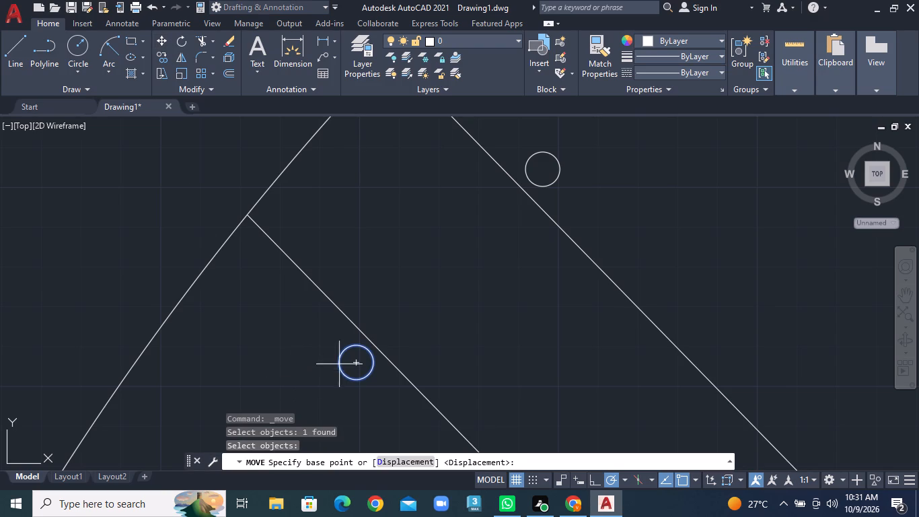
click(359, 363)
click(343, 365)
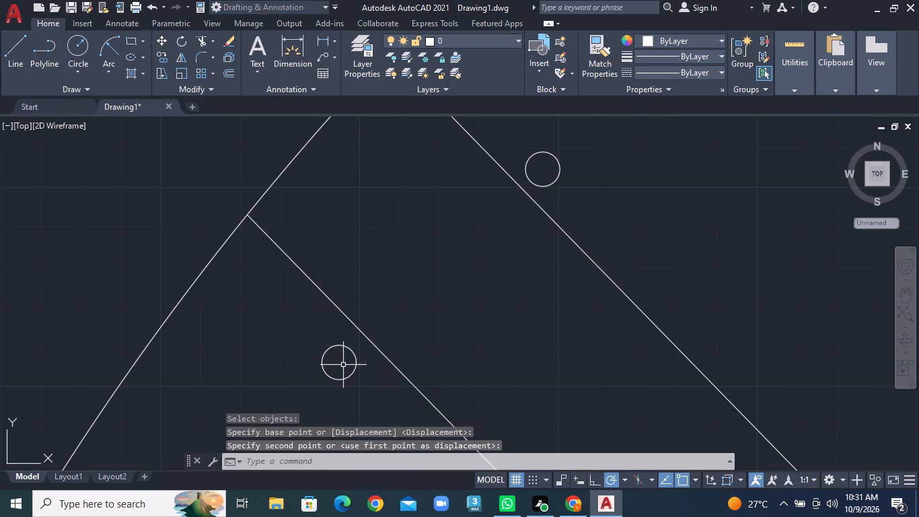
Move the upper knob circle on the left hallway door's leaf slightly up, clear of the leaf edge.
click(162, 40)
click(552, 184)
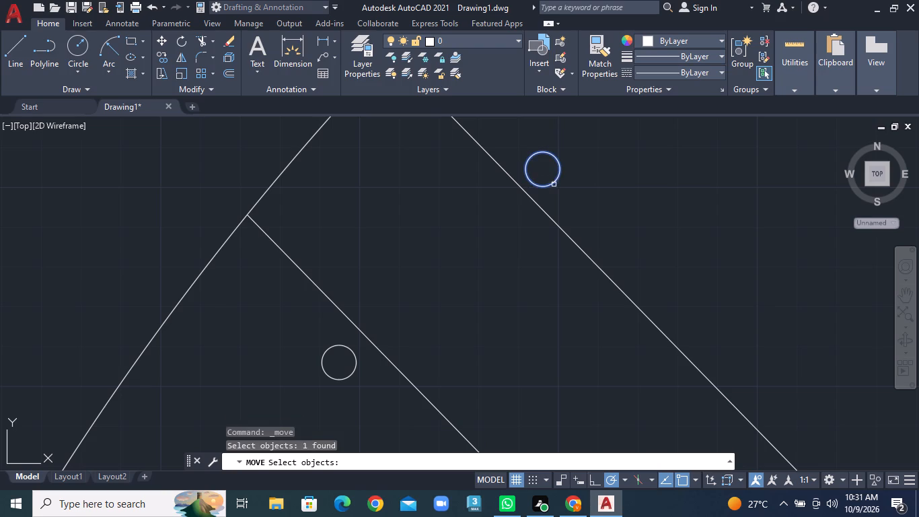
key(Return)
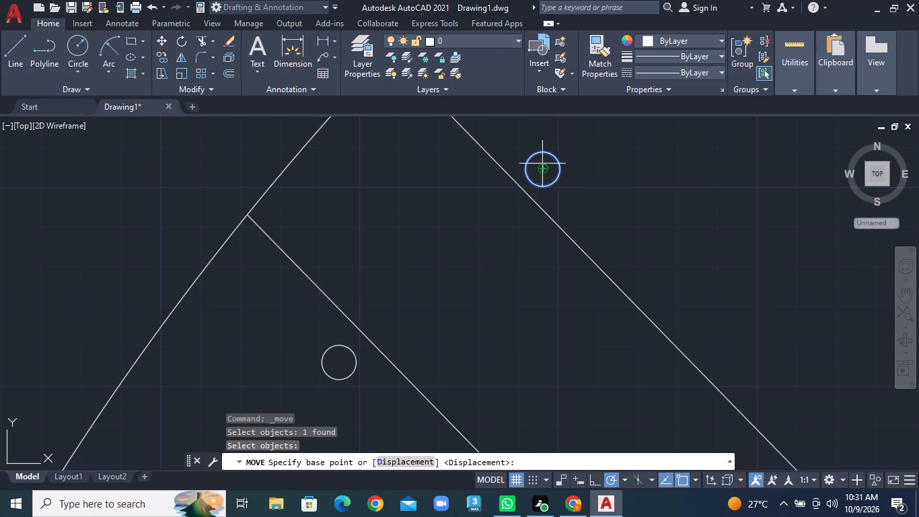
click(542, 164)
click(543, 162)
Examine the hallway doors and their knob circles, and the overall floor plan.
scroll(692, 254, down, 3)
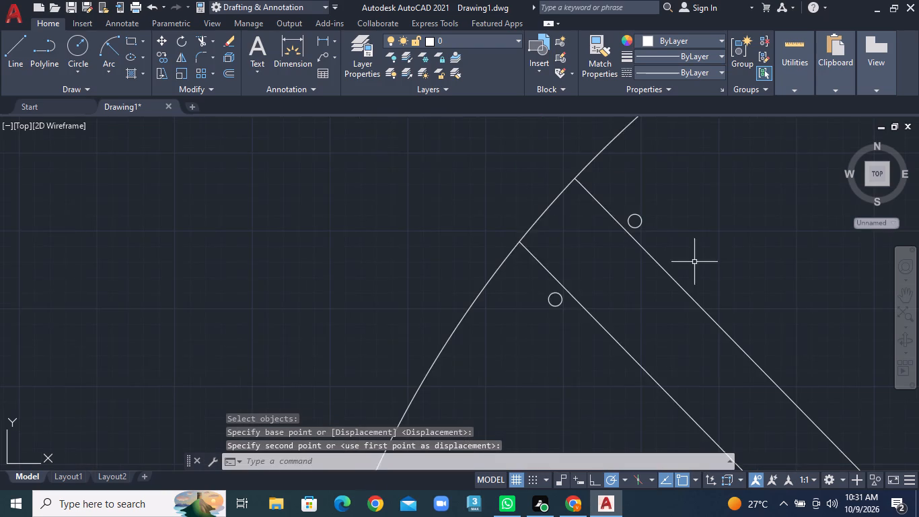
scroll(693, 281, down, 1)
scroll(706, 351, down, 4)
scroll(610, 353, down, 4)
scroll(609, 353, up, 1)
scroll(609, 351, down, 1)
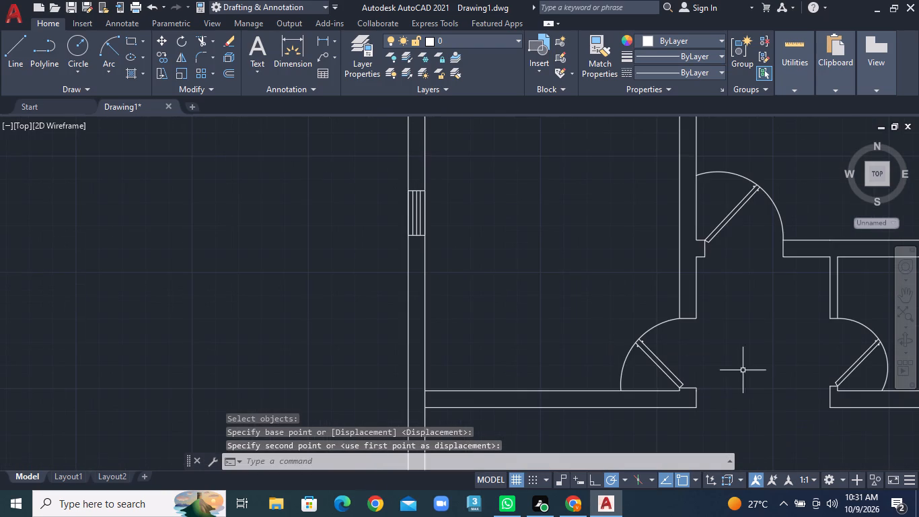
middle_drag(830, 376, 260, 215)
scroll(614, 294, down, 1)
scroll(614, 295, up, 1)
scroll(828, 347, down, 1)
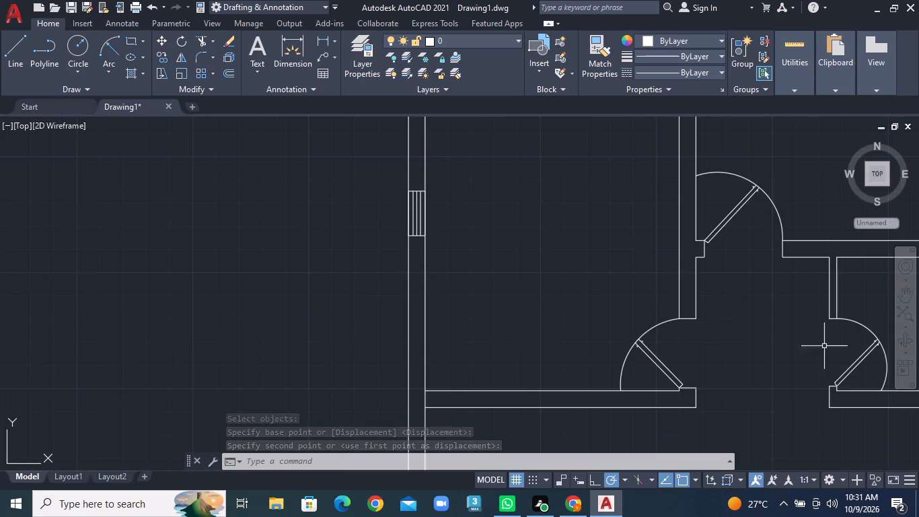
scroll(835, 349, up, 1)
scroll(837, 372, down, 1)
middle_drag(828, 377, 395, 235)
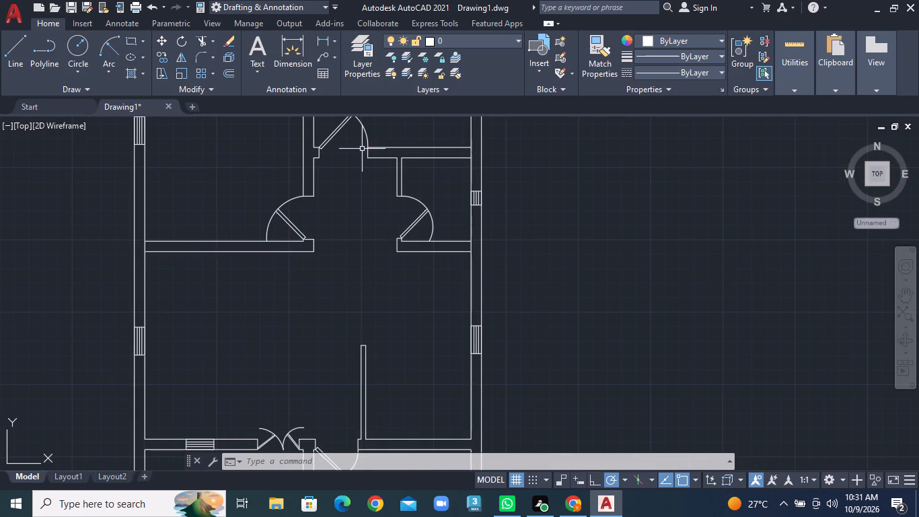
scroll(427, 219, up, 3)
scroll(427, 220, down, 2)
scroll(427, 220, up, 4)
scroll(333, 248, down, 3)
scroll(332, 249, up, 1)
scroll(332, 249, down, 1)
scroll(410, 278, down, 2)
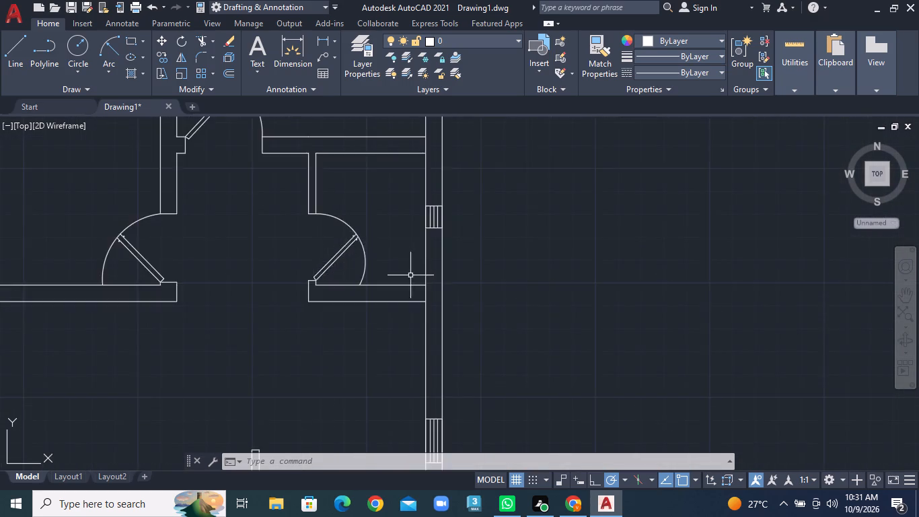
scroll(411, 279, down, 1)
middle_drag(324, 320, 480, 265)
scroll(378, 284, down, 1)
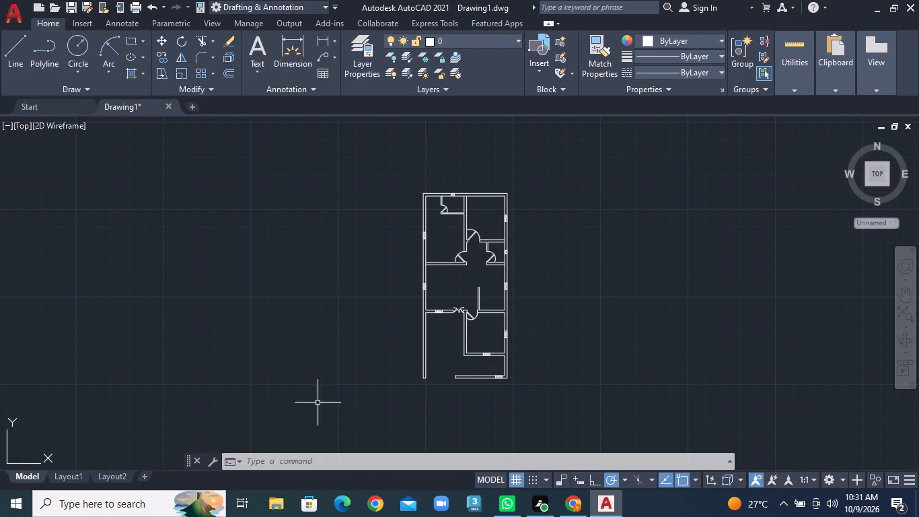
Trim the top outer wall's inner line between the faces of the central partition and of the small top-left room's partition.
scroll(494, 235, up, 1)
scroll(494, 235, down, 1)
scroll(488, 222, up, 4)
middle_click(442, 228)
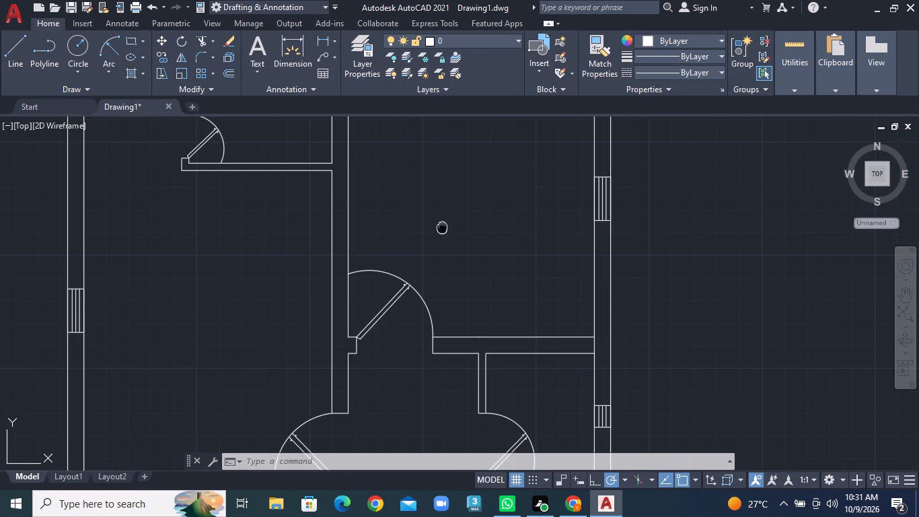
middle_click(503, 423)
middle_drag(259, 174, 317, 376)
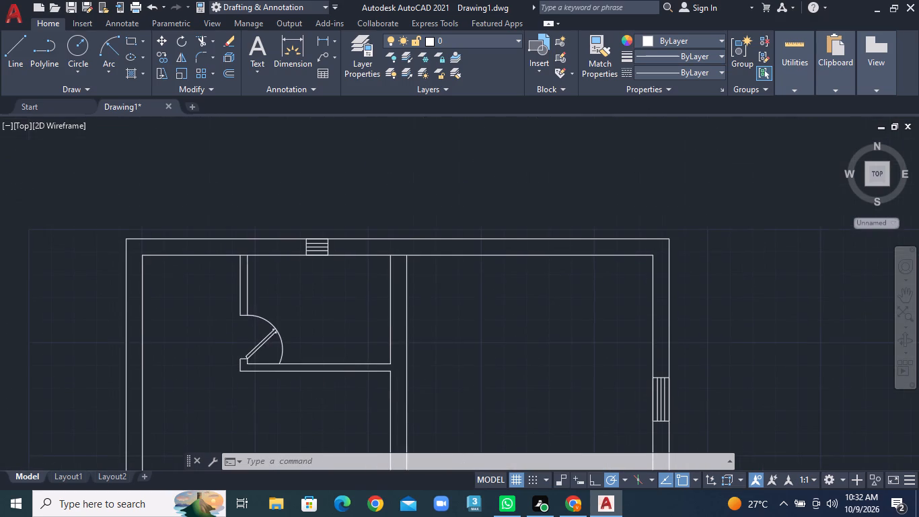
scroll(344, 302, up, 2)
scroll(351, 307, down, 2)
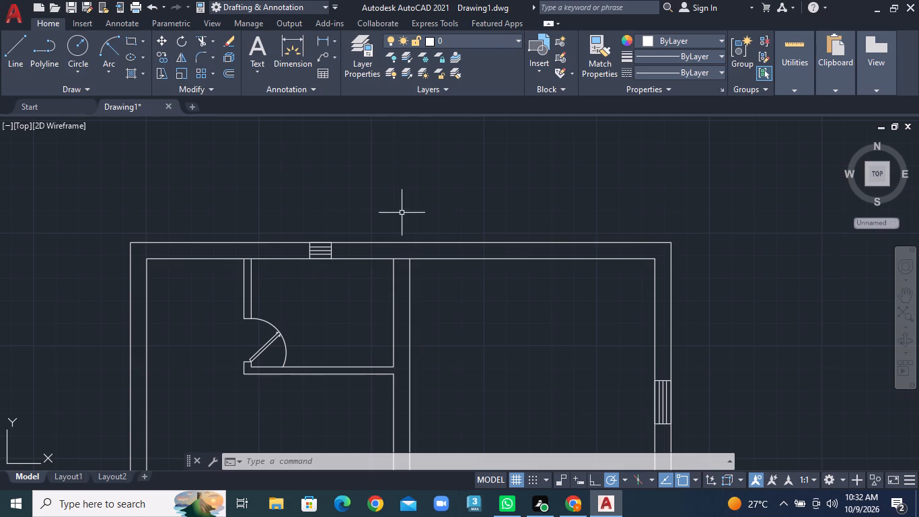
scroll(289, 211, up, 1)
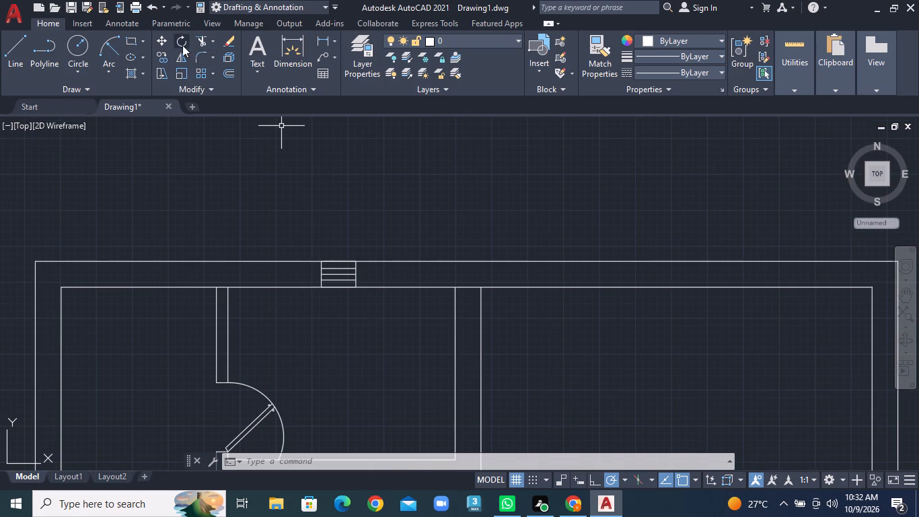
click(209, 41)
click(215, 56)
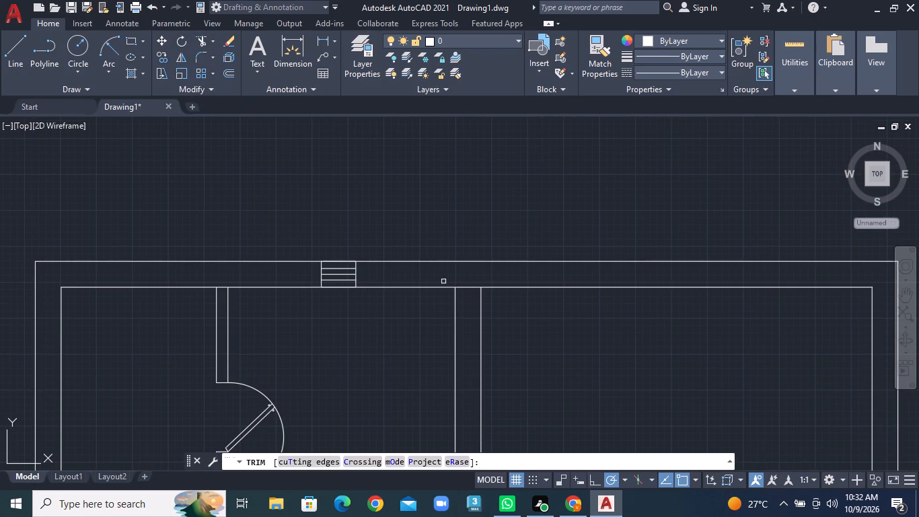
click(463, 289)
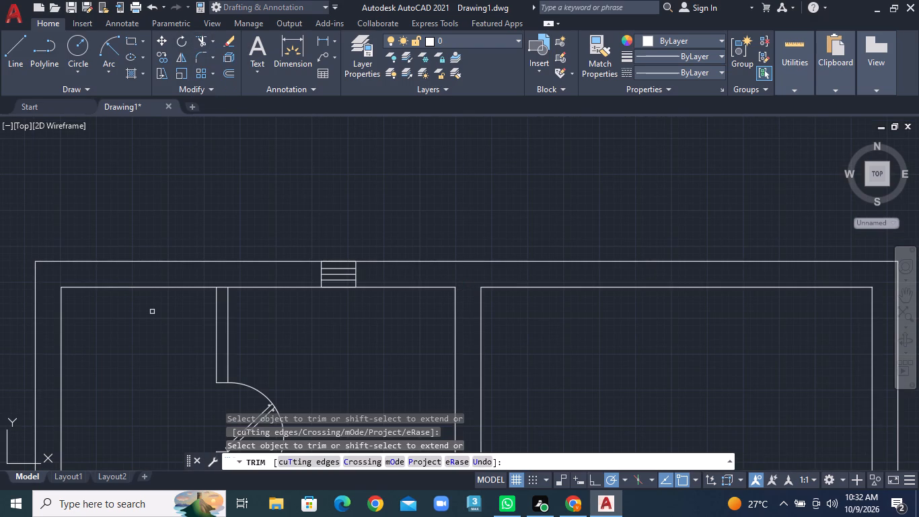
scroll(143, 289, up, 1)
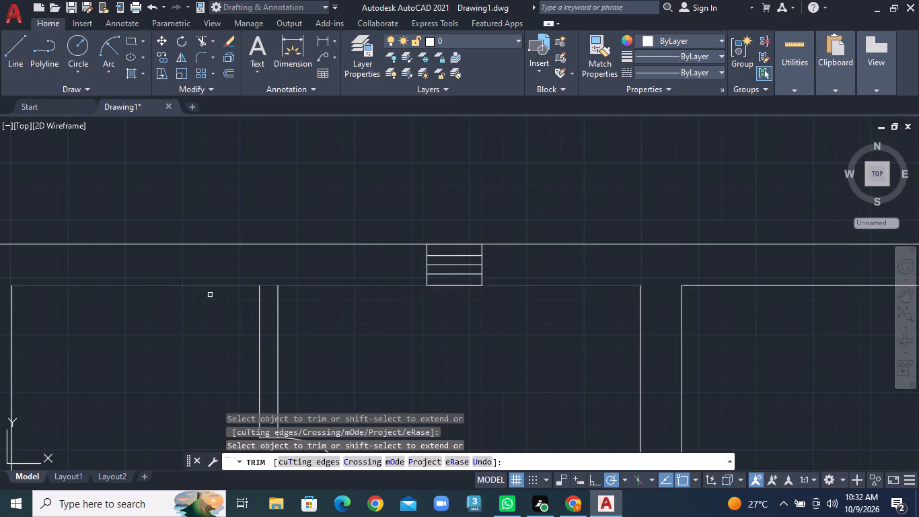
click(271, 286)
Trim the right outer wall's inner line between the two faces of the partition below the top-right room.
scroll(480, 359, down, 3)
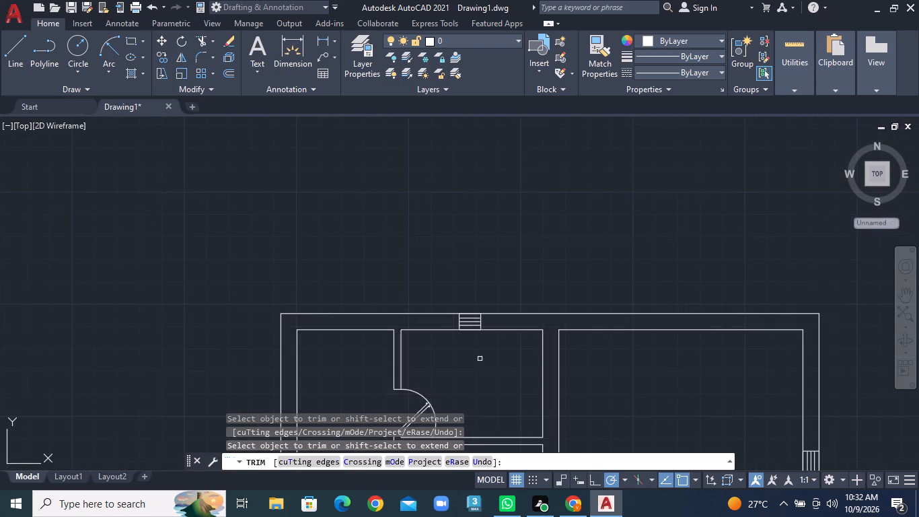
scroll(692, 387, down, 1)
middle_drag(655, 372, 445, 199)
scroll(403, 308, up, 1)
middle_drag(460, 373, 439, 362)
scroll(442, 365, up, 1)
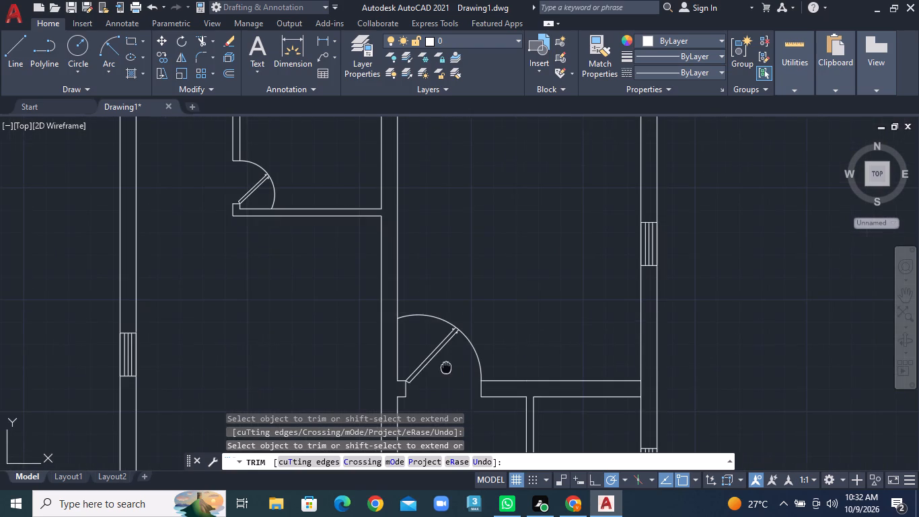
middle_drag(439, 362, 429, 263)
scroll(584, 379, down, 1)
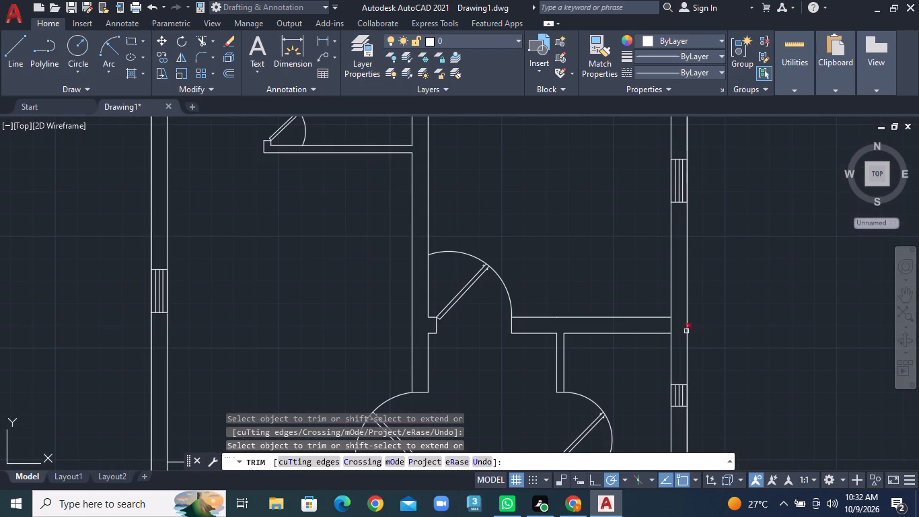
click(672, 326)
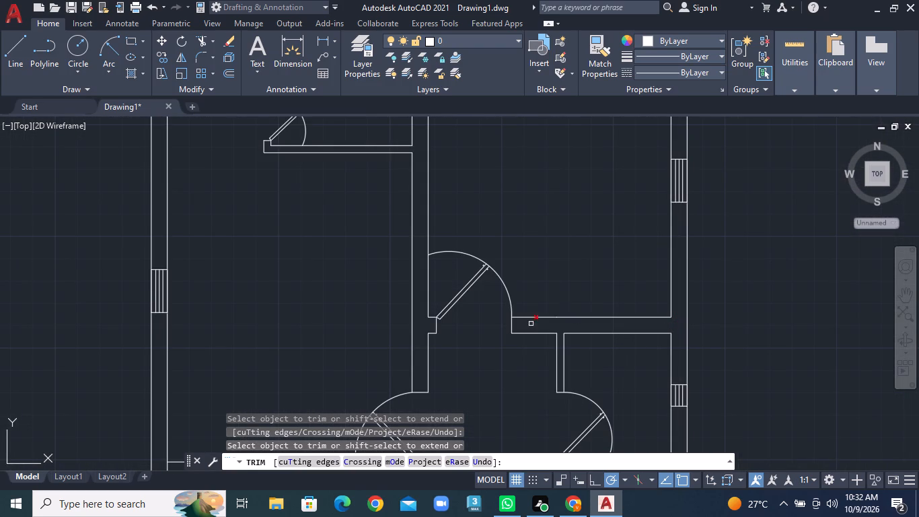
Trim the right and left outer walls' inner lines between the faces of the cross partitions at the hallway's lower end.
scroll(530, 324, down, 1)
middle_drag(512, 394, 504, 253)
scroll(659, 299, up, 2)
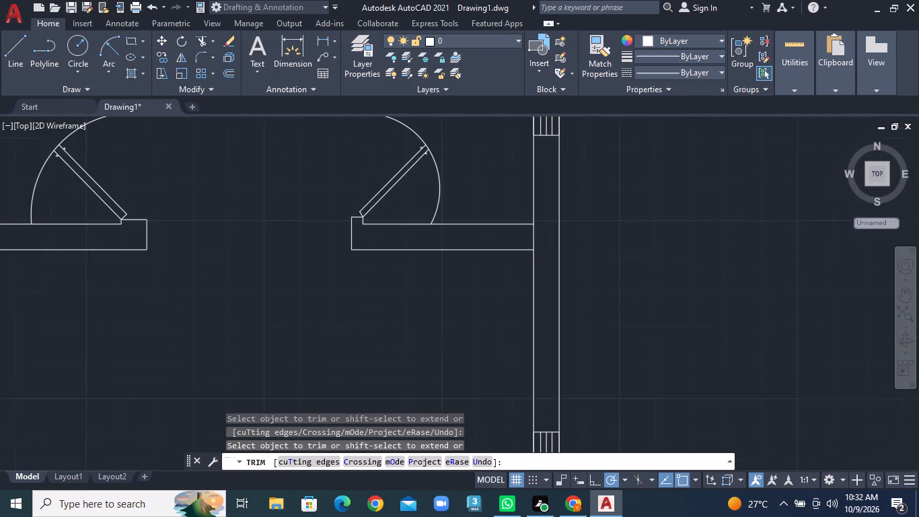
click(534, 239)
scroll(11, 238, down, 2)
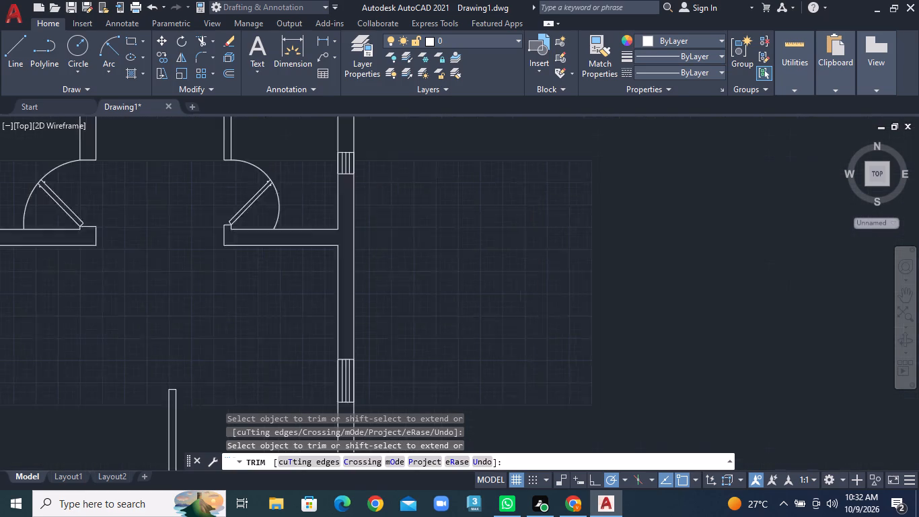
middle_drag(18, 236, 515, 229)
scroll(478, 224, up, 3)
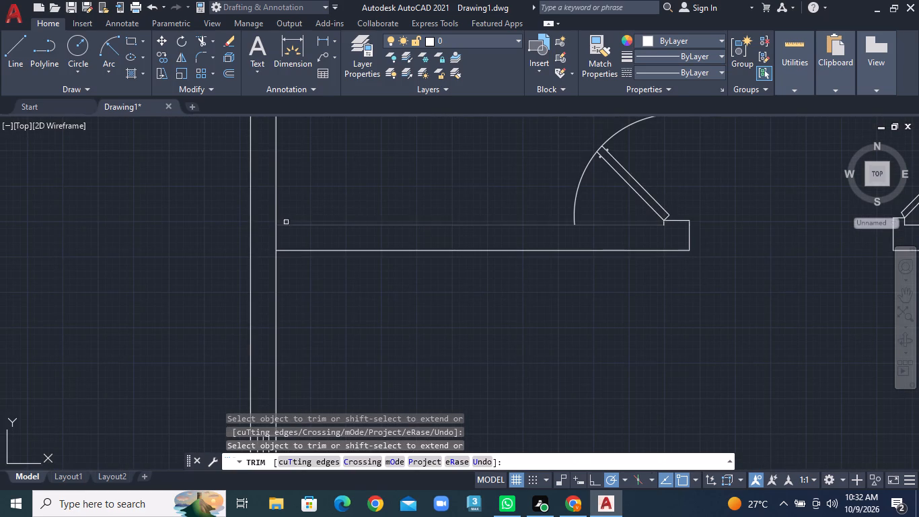
click(274, 242)
Examine the remaining wall junctions from the large middle room down to the bottom wall and back up to the top rooms.
scroll(425, 258, down, 3)
middle_drag(482, 339, 439, 221)
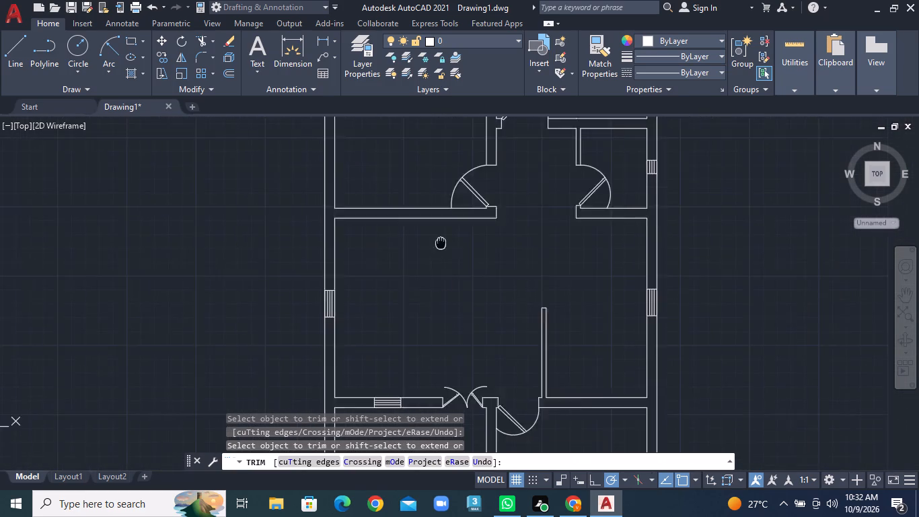
middle_drag(439, 221, 439, 200)
middle_drag(514, 332, 516, 182)
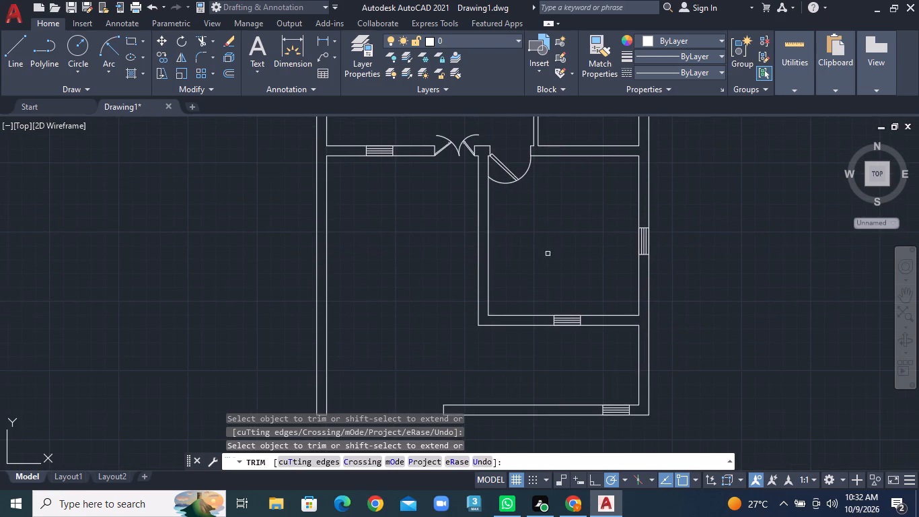
middle_drag(566, 348, 574, 225)
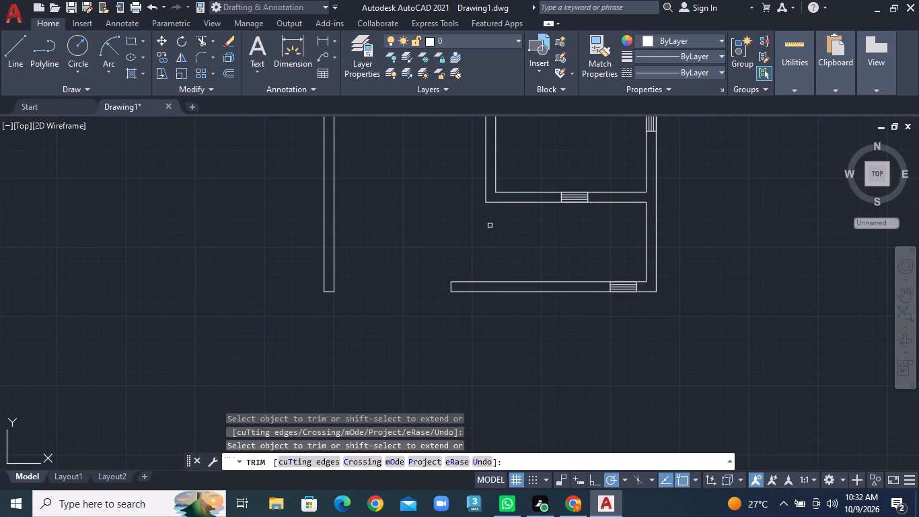
middle_drag(490, 223, 520, 370)
scroll(537, 265, down, 1)
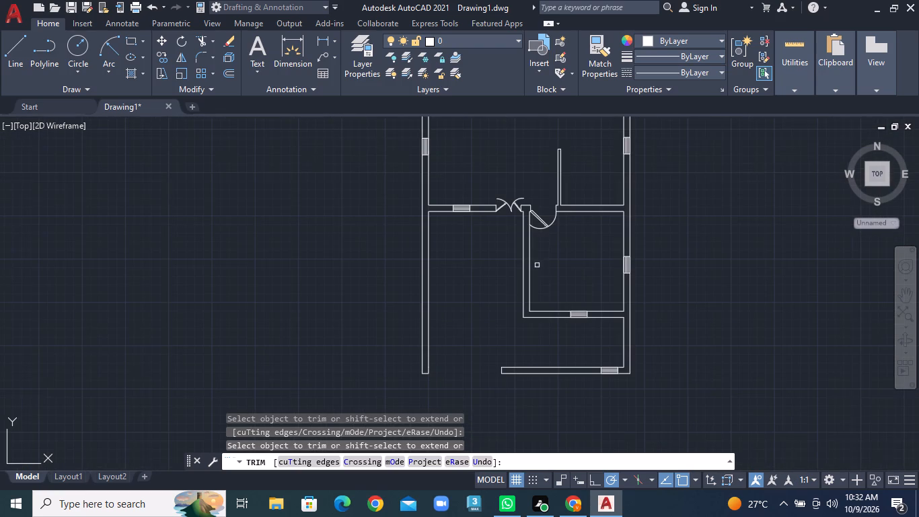
middle_drag(547, 183, 525, 337)
middle_drag(527, 188, 532, 268)
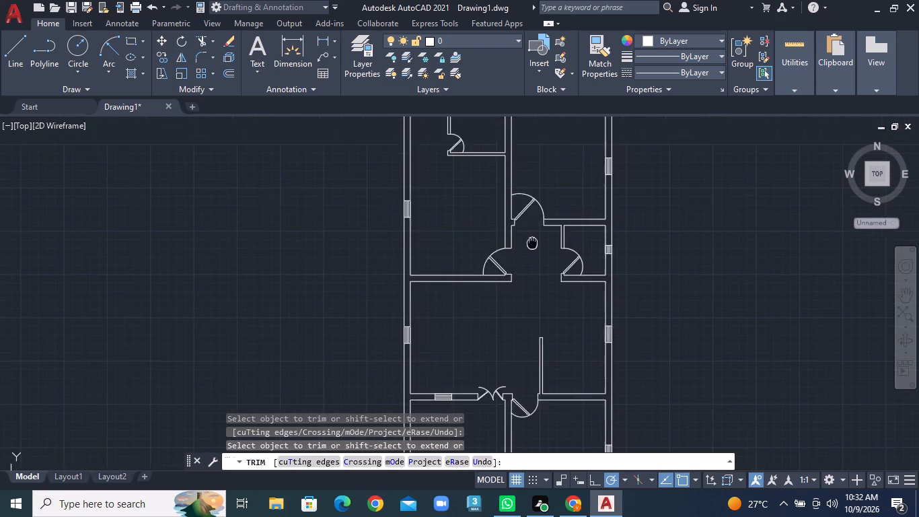
middle_drag(532, 268, 540, 296)
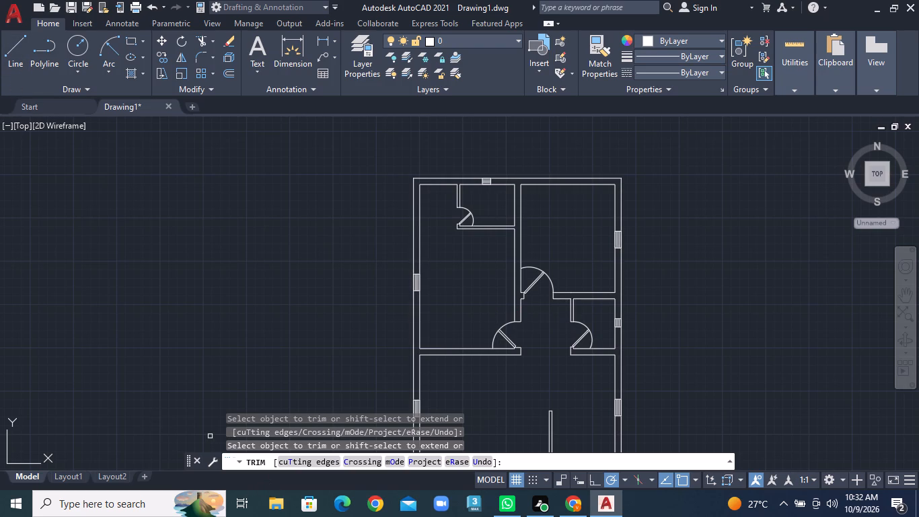
key(Escape)
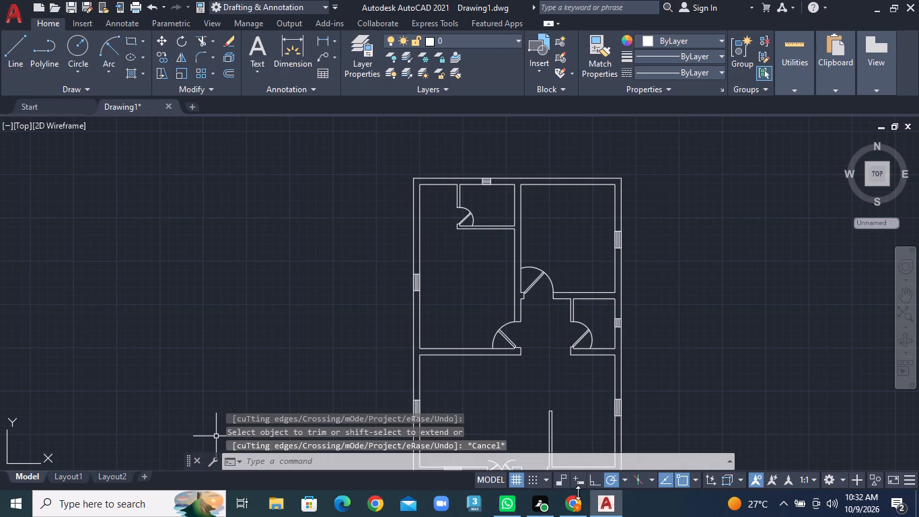
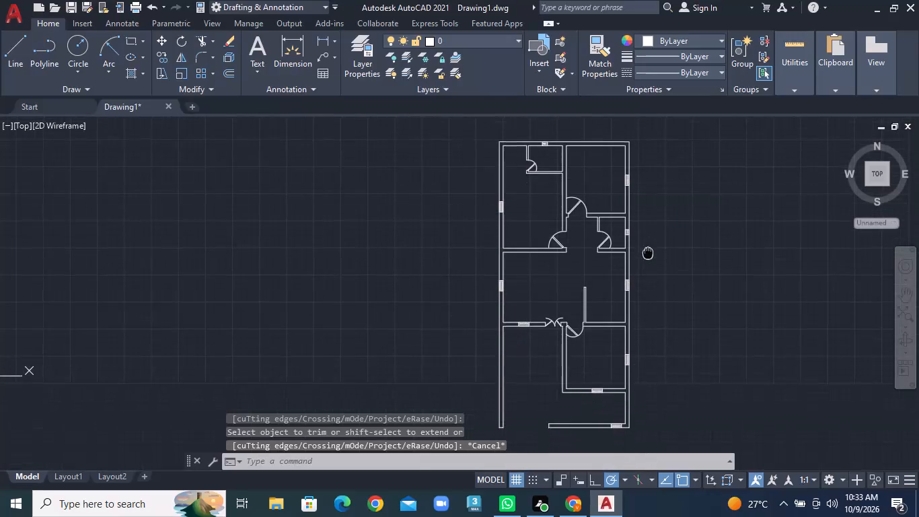
Examine the floor plan's rooms, doors and windows, including close views of the windows in the outer walls.
scroll(621, 238, up, 1)
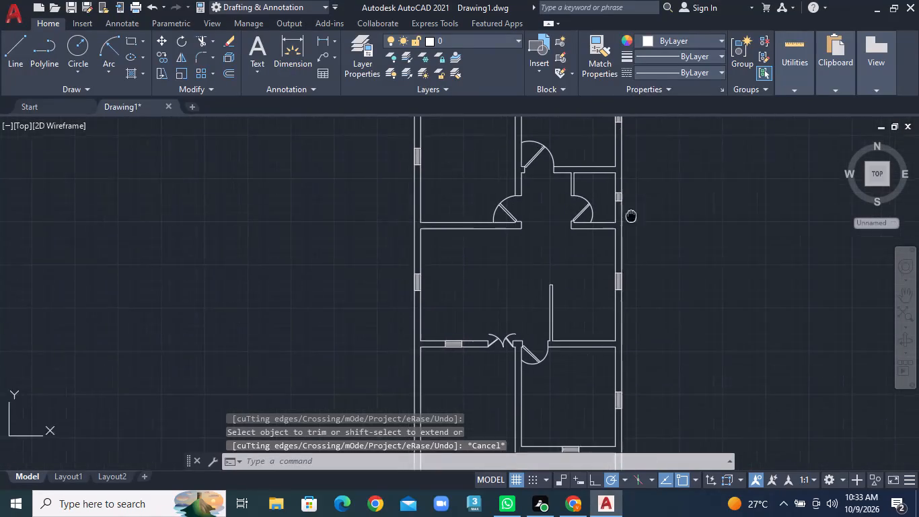
scroll(671, 242, down, 1)
middle_drag(656, 281, 631, 280)
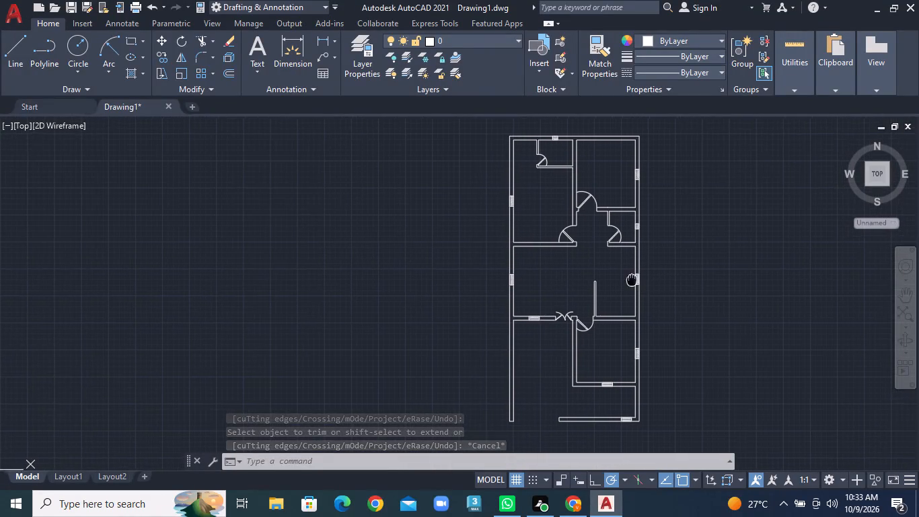
middle_drag(631, 280, 633, 288)
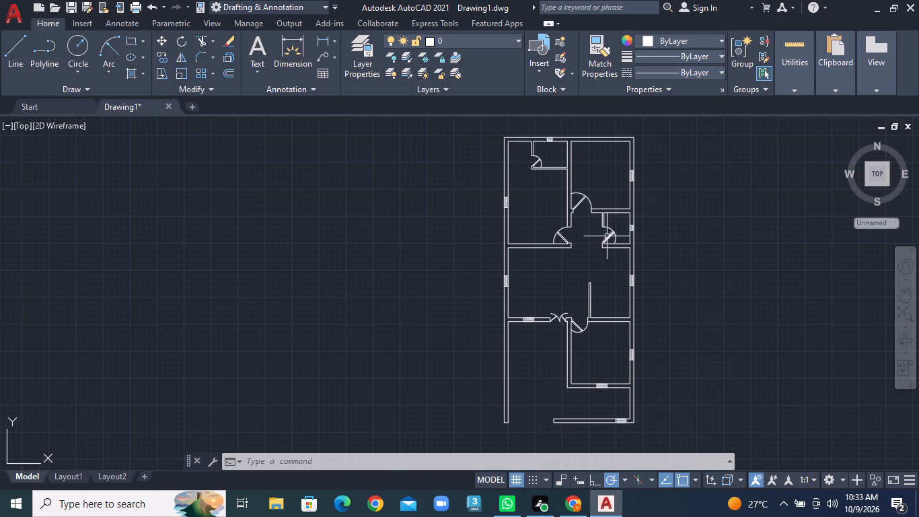
scroll(614, 225, up, 1)
middle_drag(614, 225, 575, 272)
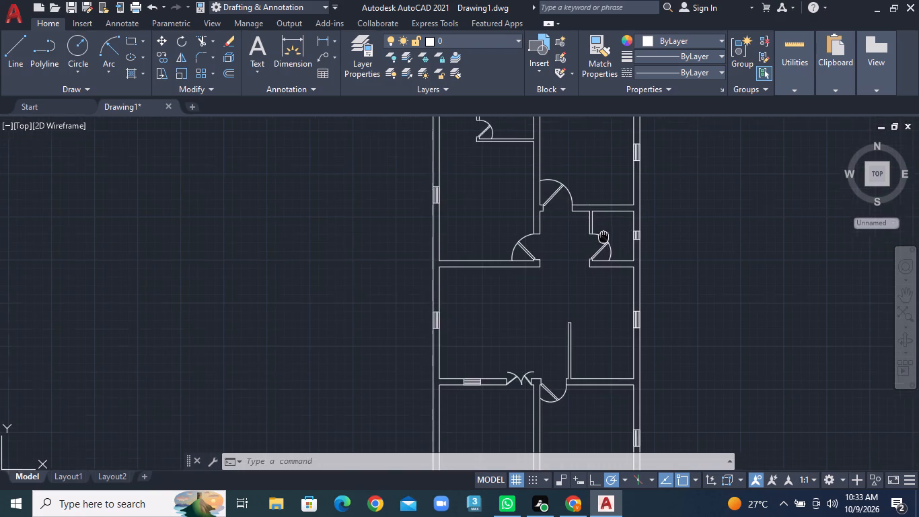
middle_drag(575, 272, 529, 331)
scroll(529, 331, down, 1)
scroll(529, 329, up, 2)
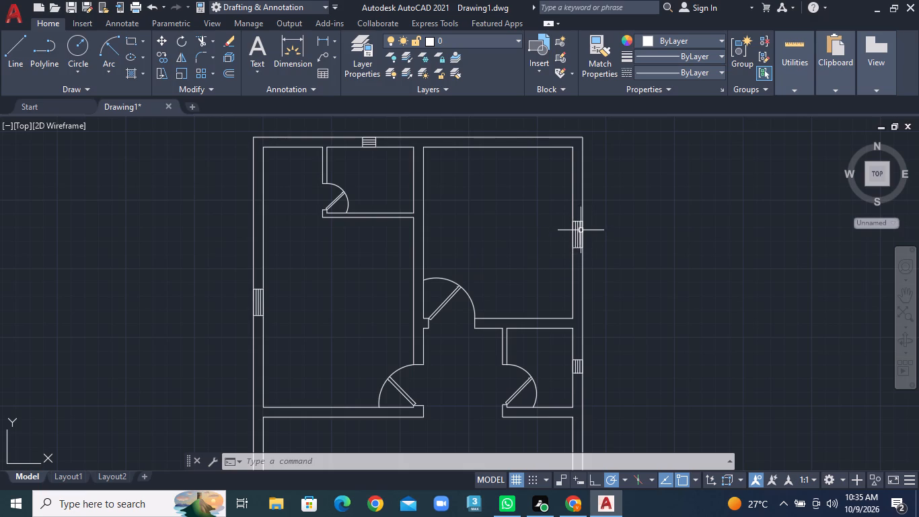
scroll(584, 232, up, 3)
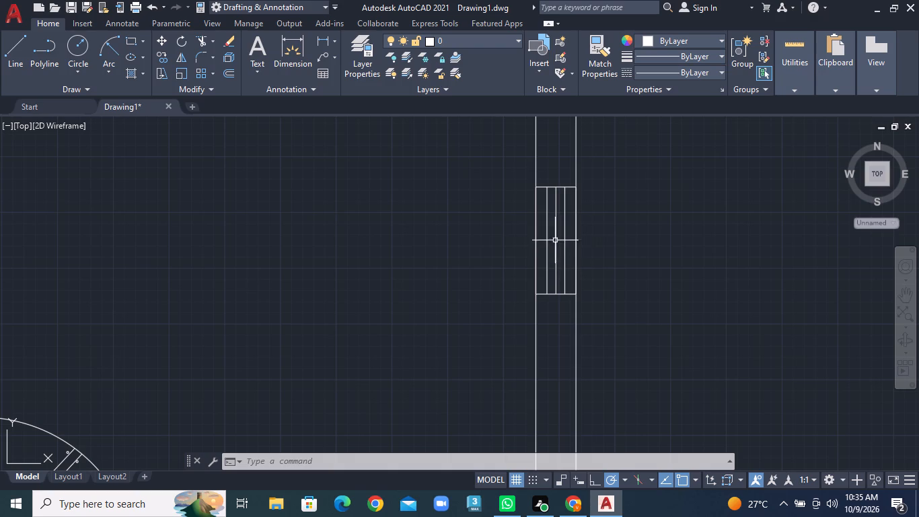
scroll(451, 322, down, 3)
middle_drag(465, 326, 548, 349)
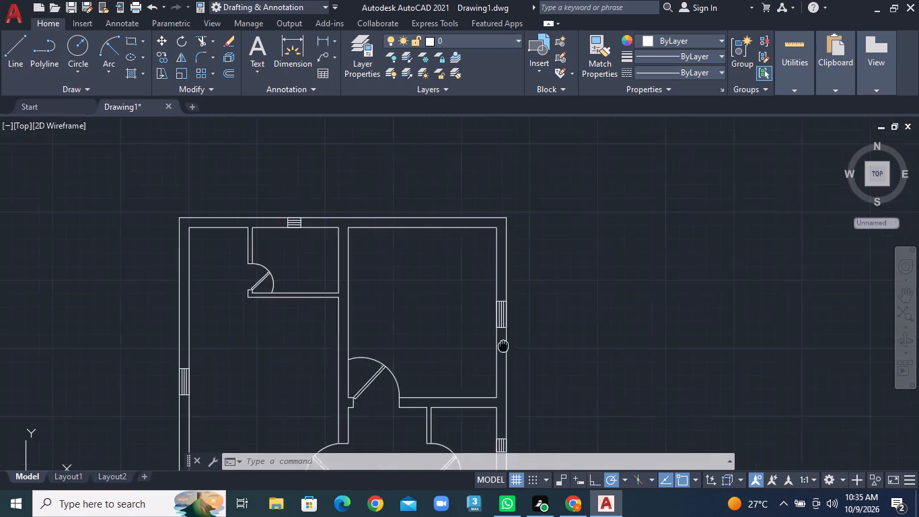
middle_drag(548, 349, 627, 345)
scroll(407, 379, up, 2)
middle_drag(361, 372, 433, 223)
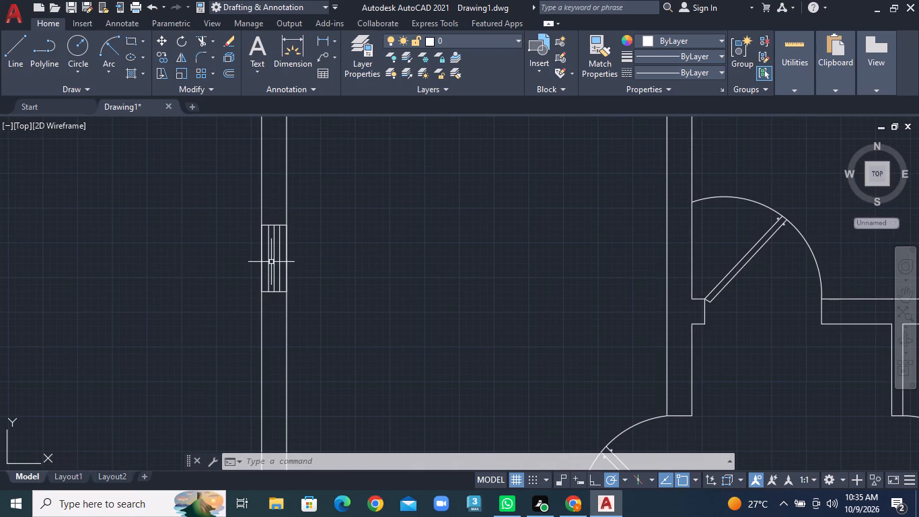
scroll(396, 273, down, 1)
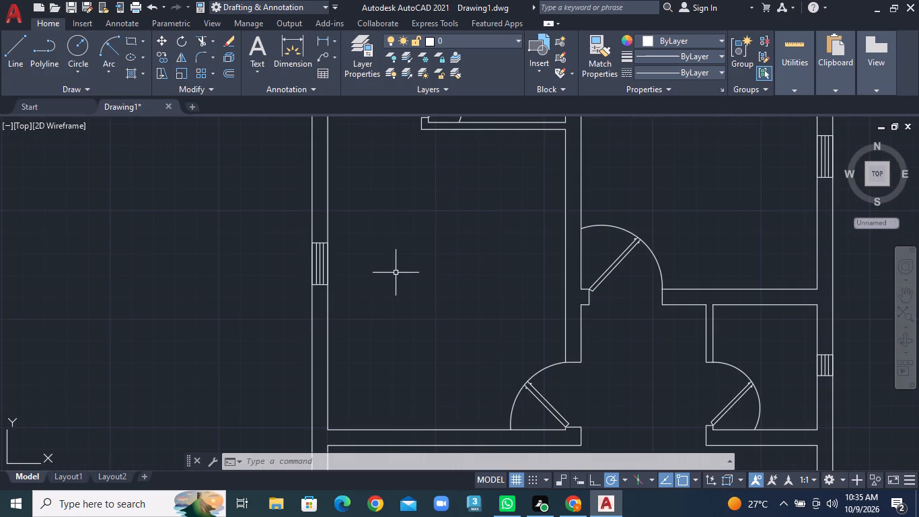
scroll(371, 307, up, 1)
scroll(550, 291, down, 1)
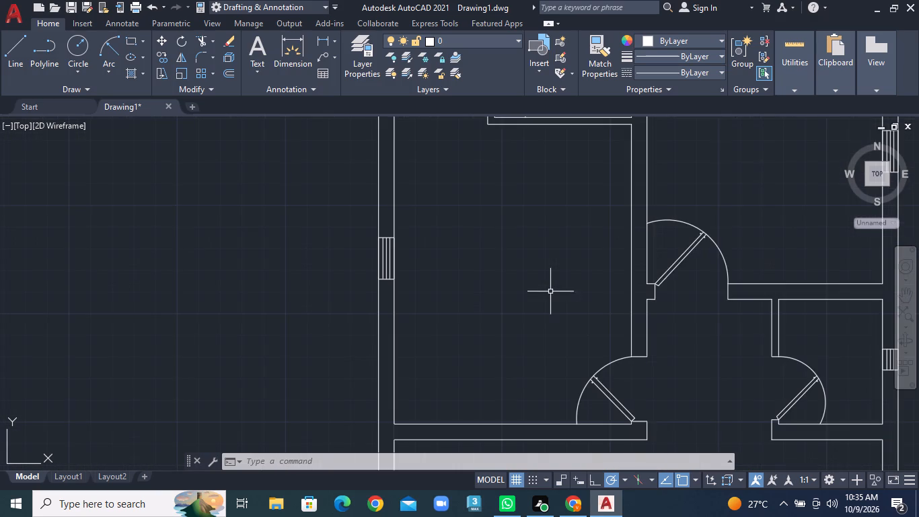
scroll(550, 294, up, 1)
middle_drag(556, 303, 445, 416)
scroll(452, 410, down, 1)
scroll(492, 366, down, 1)
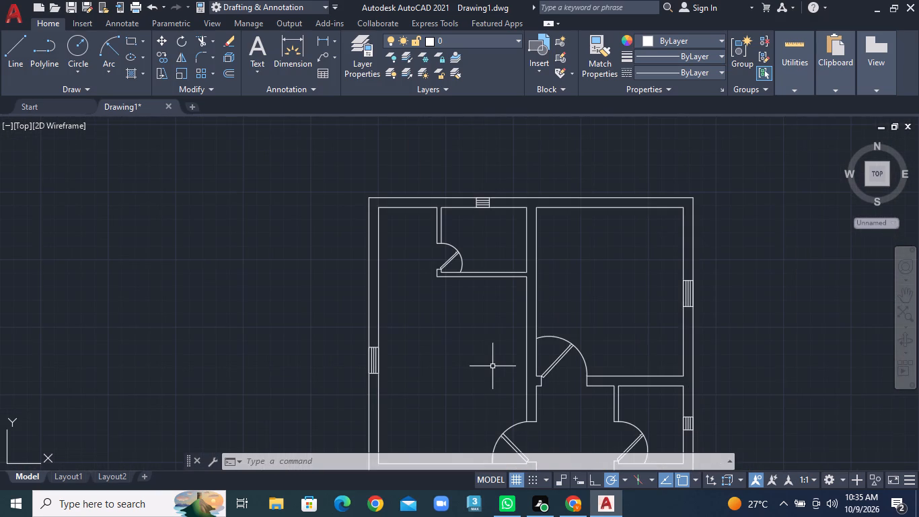
middle_drag(496, 355, 406, 296)
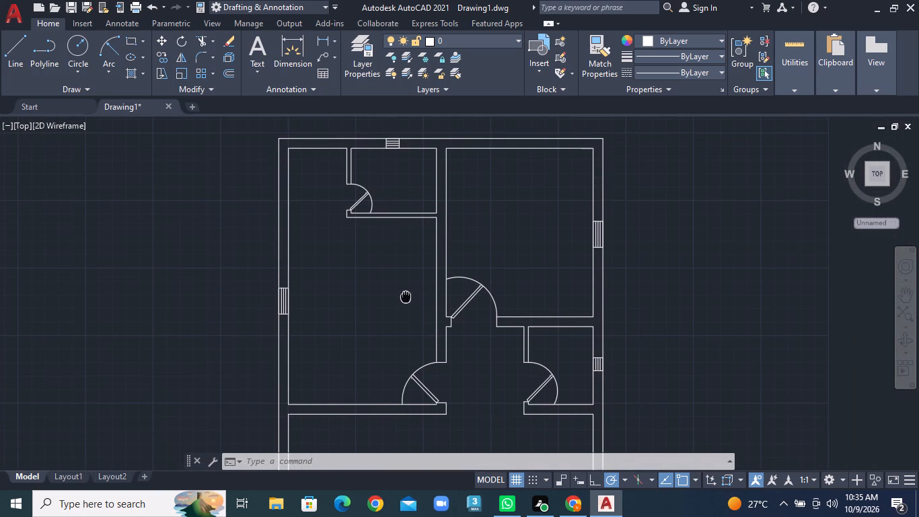
middle_drag(406, 296, 431, 294)
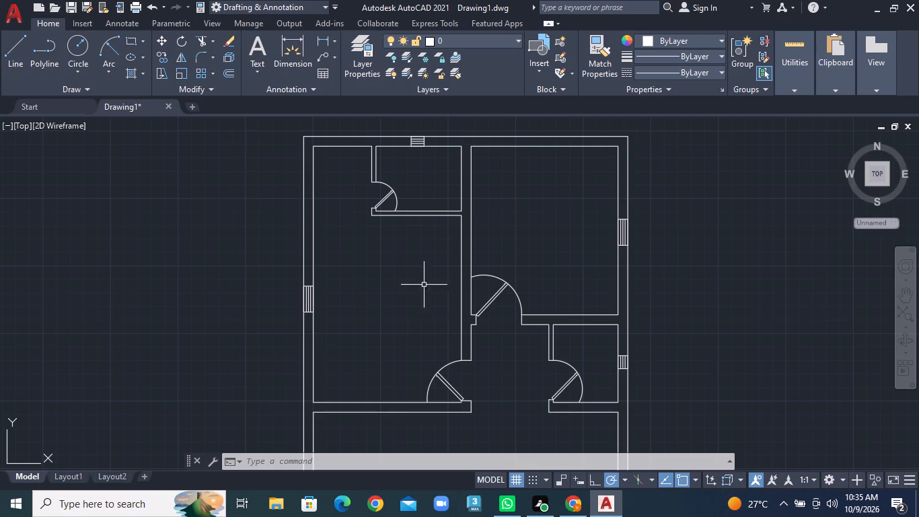
scroll(599, 322, down, 1)
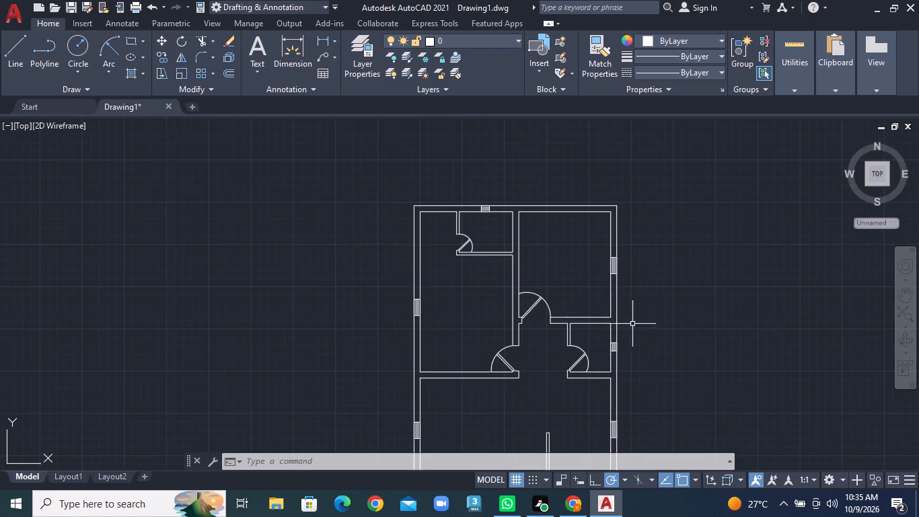
scroll(593, 329, down, 1)
middle_drag(621, 351, 601, 296)
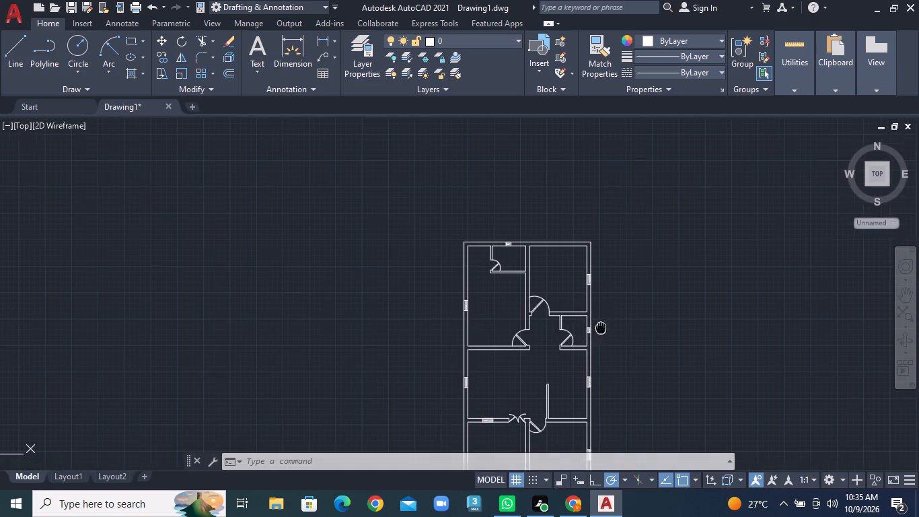
middle_drag(601, 296, 597, 242)
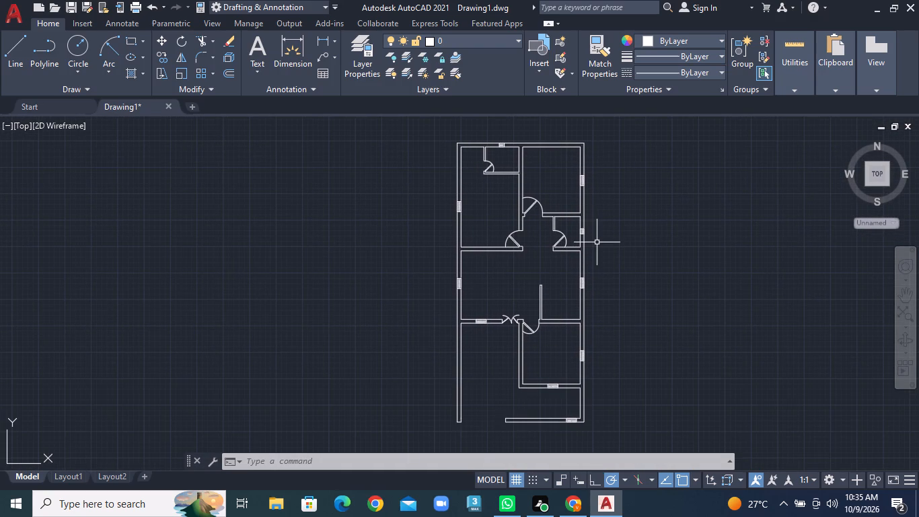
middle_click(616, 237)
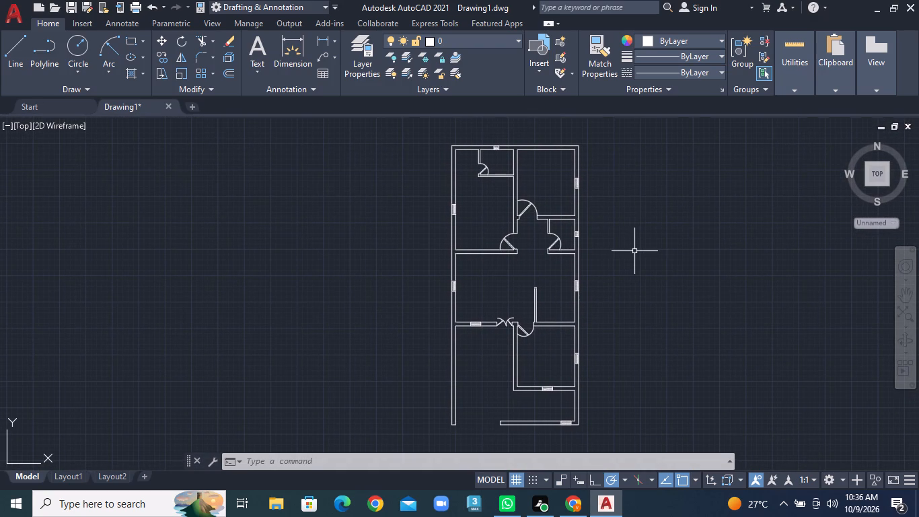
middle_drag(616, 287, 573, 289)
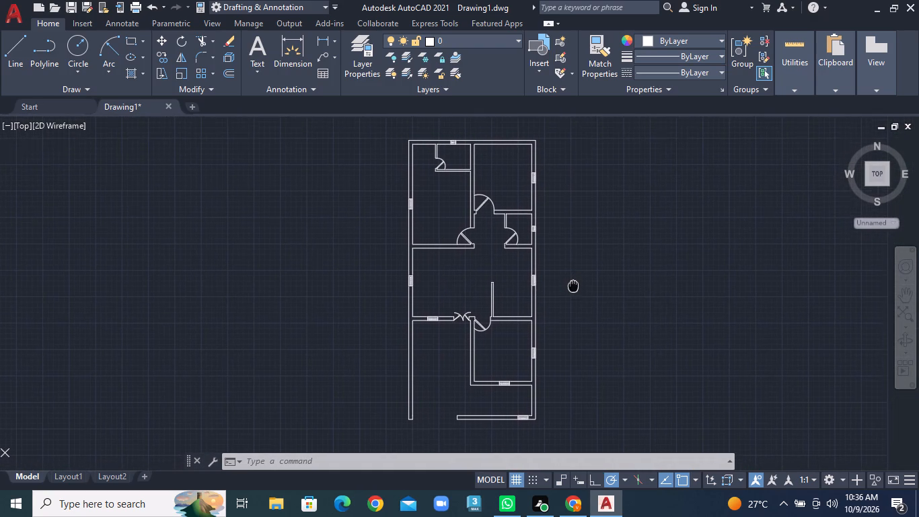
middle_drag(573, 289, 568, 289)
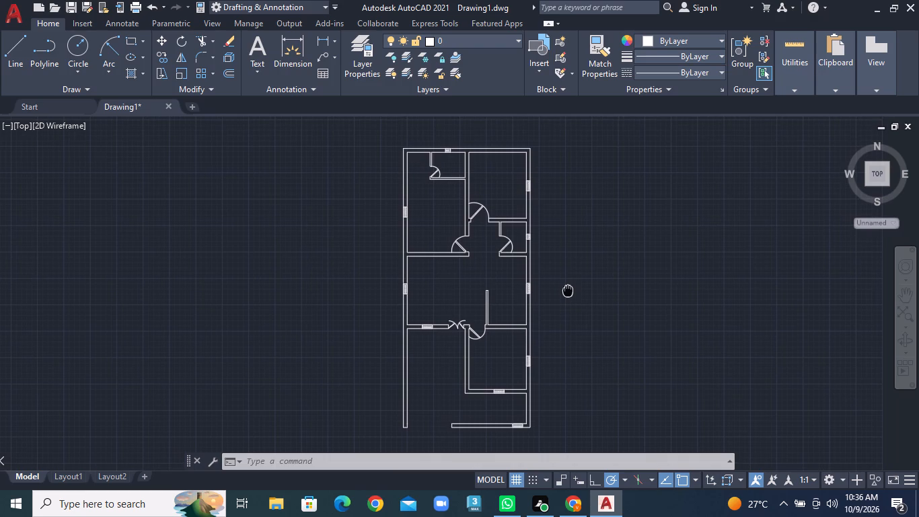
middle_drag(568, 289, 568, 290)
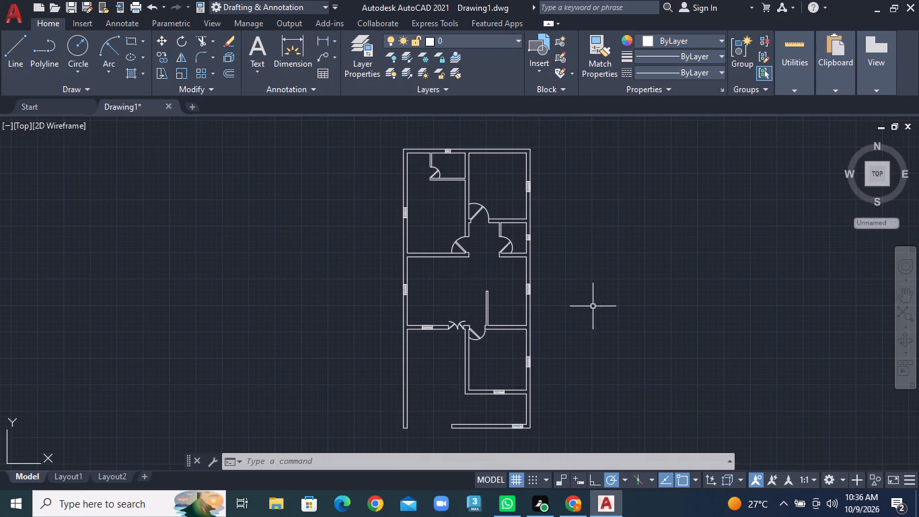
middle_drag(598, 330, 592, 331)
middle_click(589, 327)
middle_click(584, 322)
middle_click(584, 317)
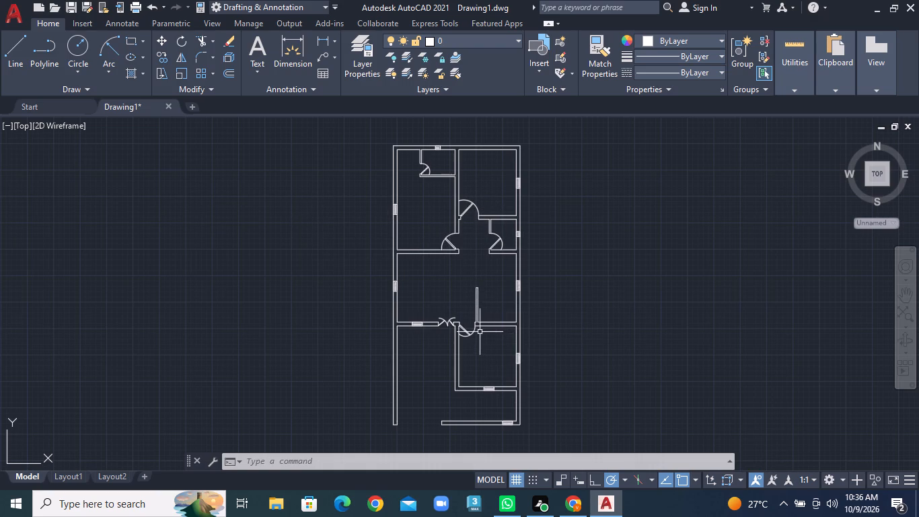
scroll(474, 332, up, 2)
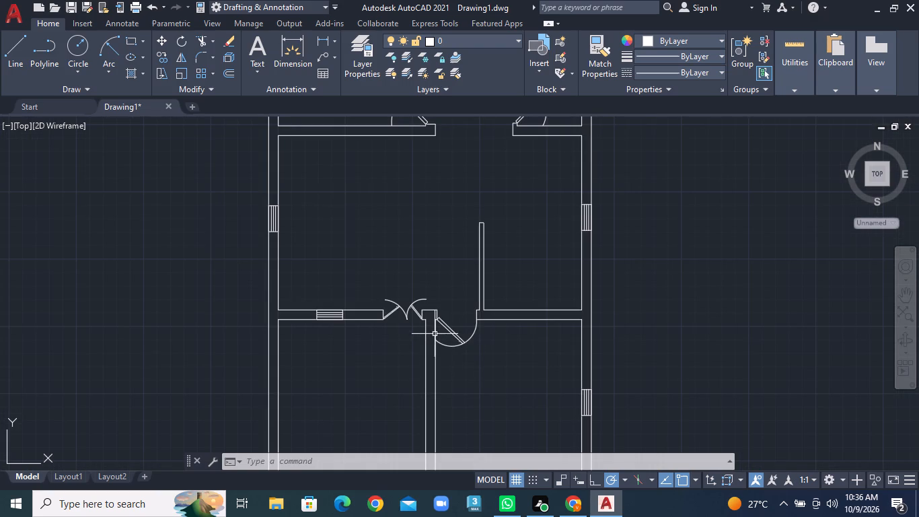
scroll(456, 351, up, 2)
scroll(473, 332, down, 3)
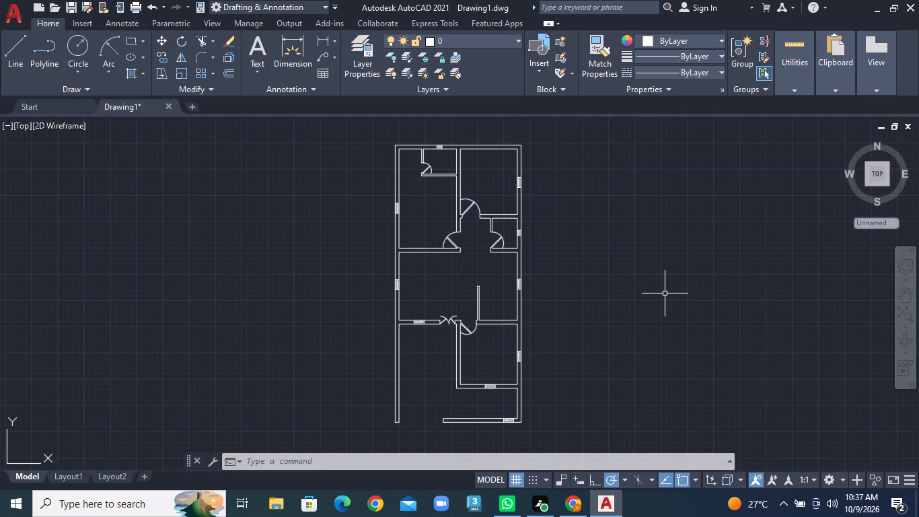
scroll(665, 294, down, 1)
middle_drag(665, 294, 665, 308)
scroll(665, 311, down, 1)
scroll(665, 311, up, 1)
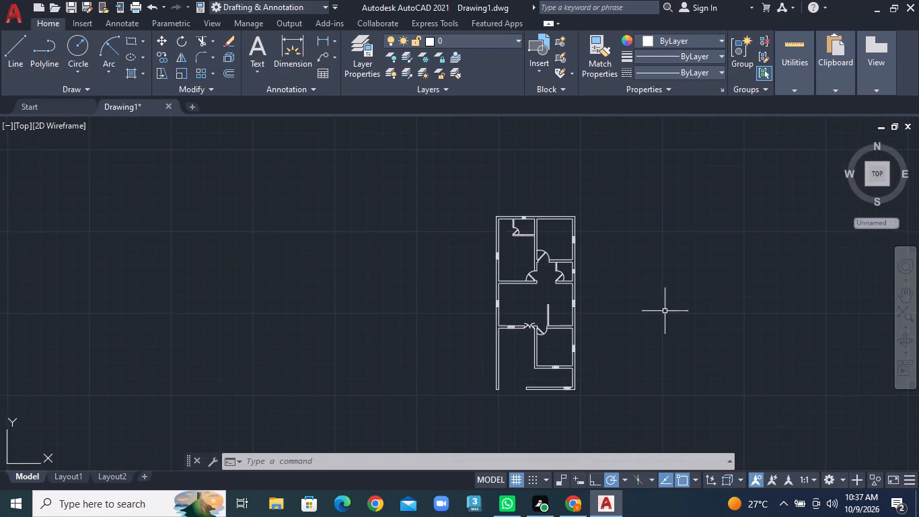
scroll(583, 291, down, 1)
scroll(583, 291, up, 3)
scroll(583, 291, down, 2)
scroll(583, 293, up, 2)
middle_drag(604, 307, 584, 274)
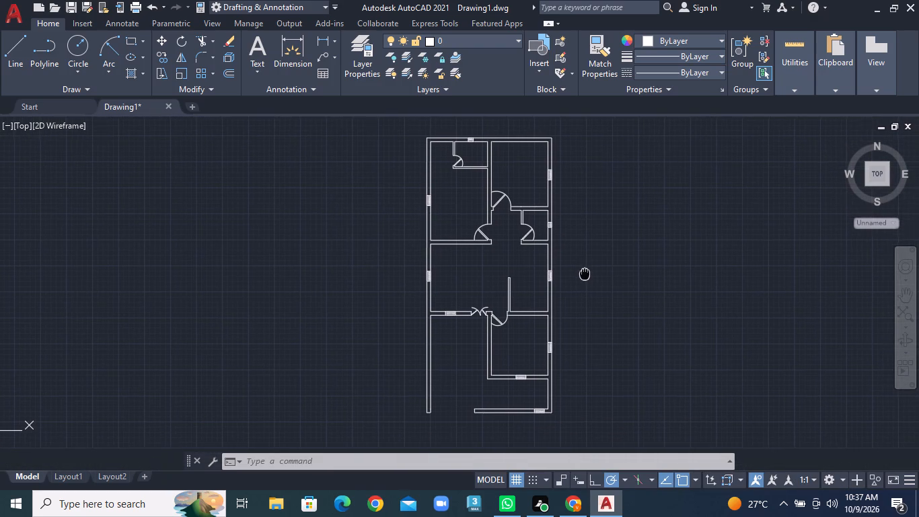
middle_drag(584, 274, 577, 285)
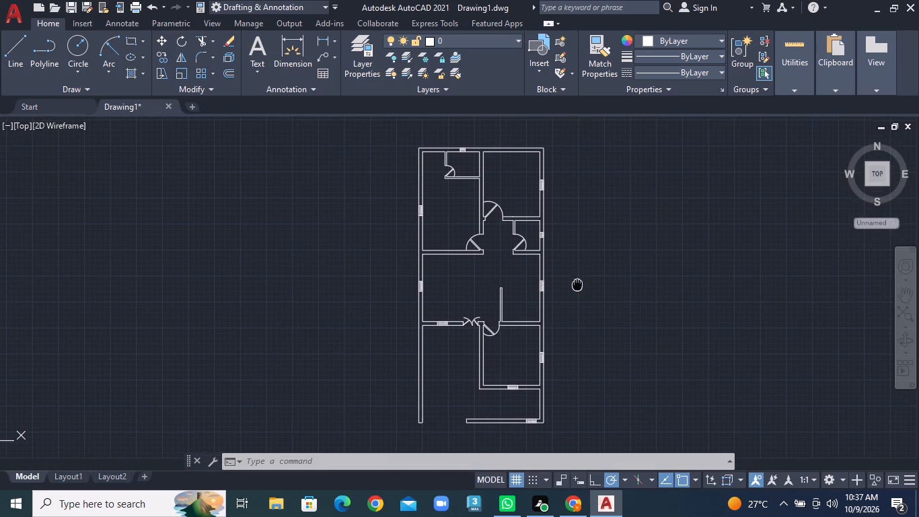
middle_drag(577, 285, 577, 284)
Open the DesignCenter palette with the ADCENTER command.
scroll(409, 141, up, 1)
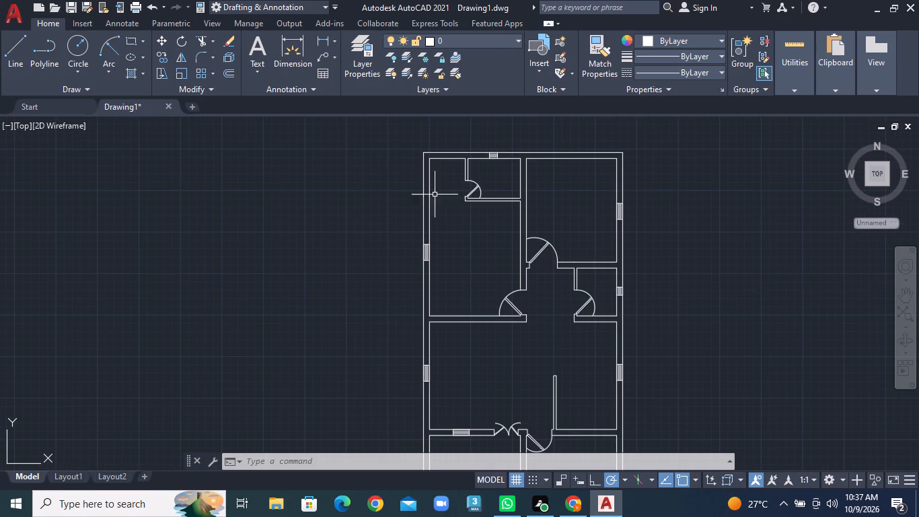
middle_drag(465, 228, 405, 211)
key(n)
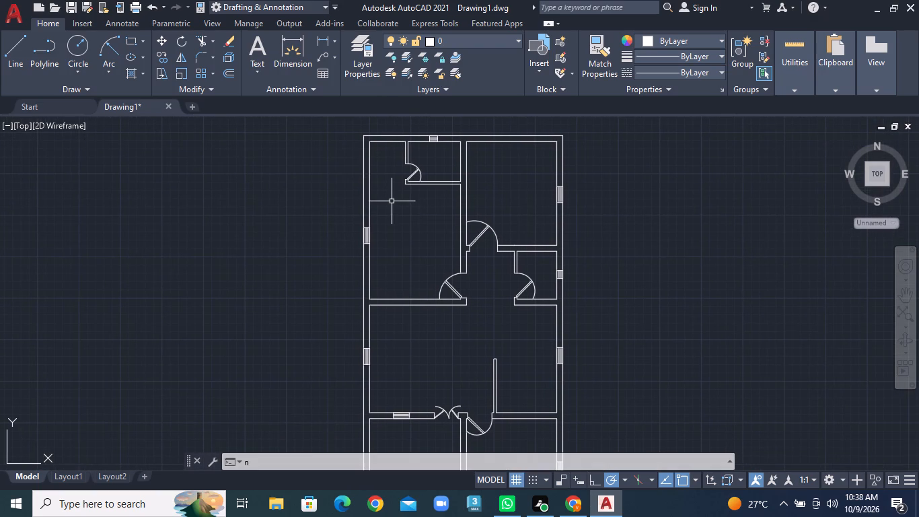
key(BackSpace)
key(a)
key(d)
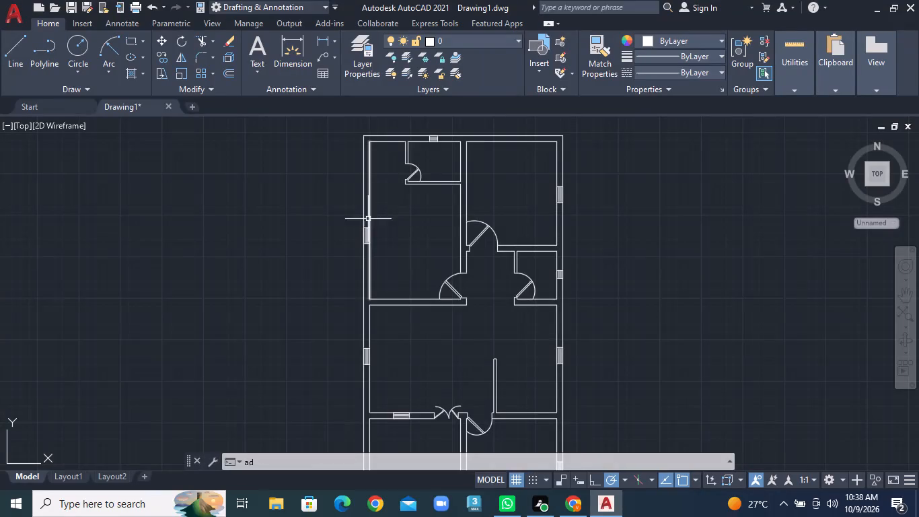
key(Return)
key(a)
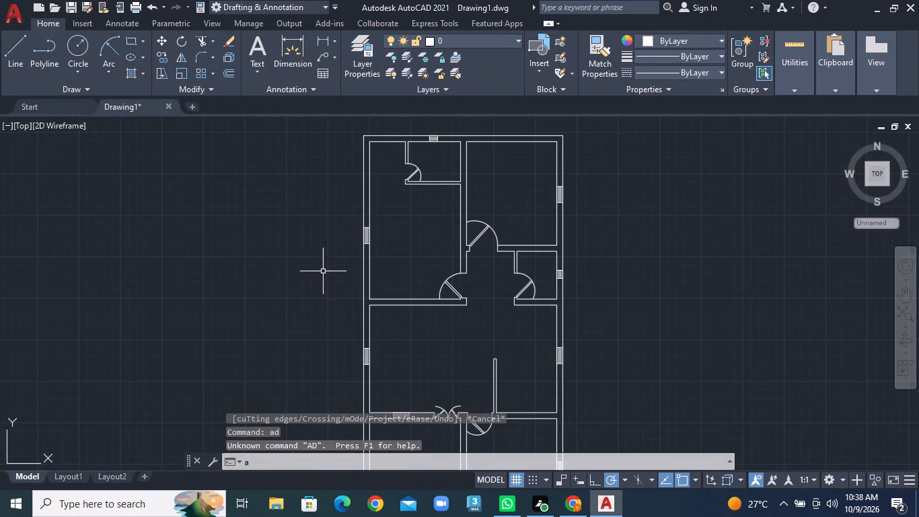
key(d)
key(c)
key(e)
text(ntre)
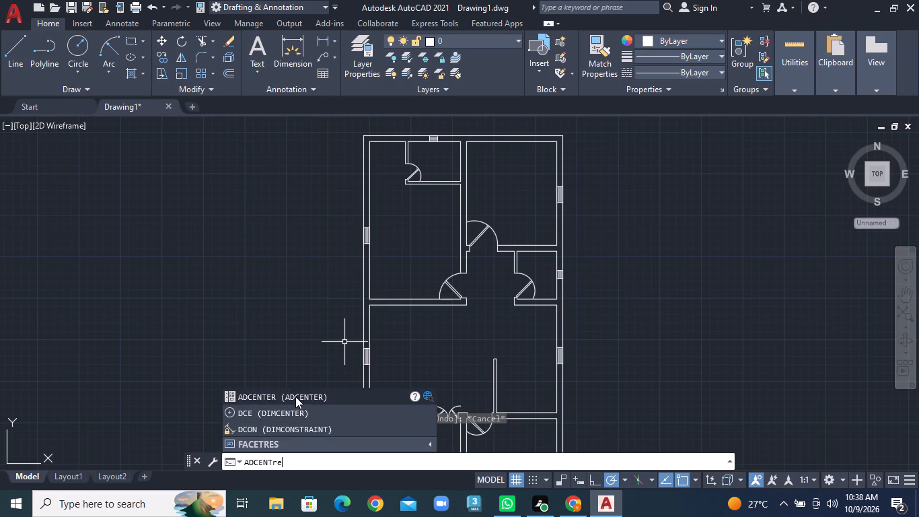
click(295, 397)
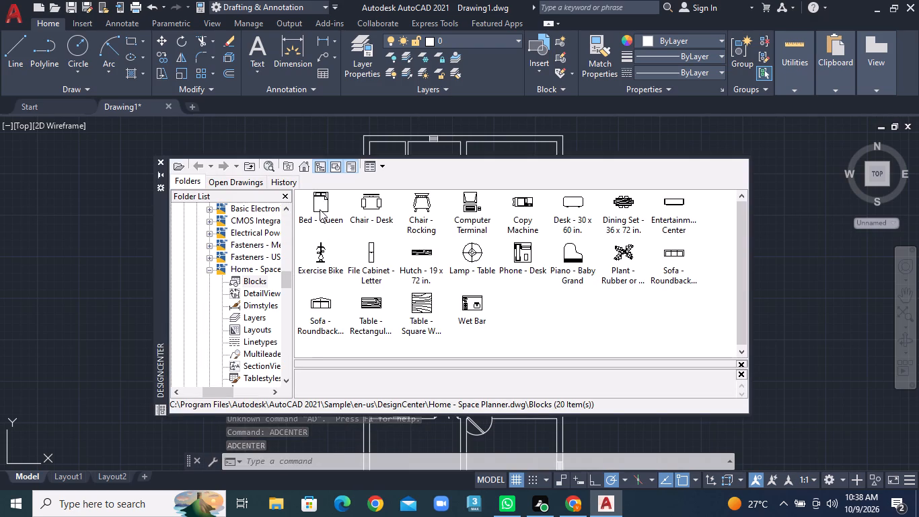
Insert the Bed - Queen block from the Home - Space Planner blocks into the empty area west of the floor plan.
drag(320, 209, 49, 298)
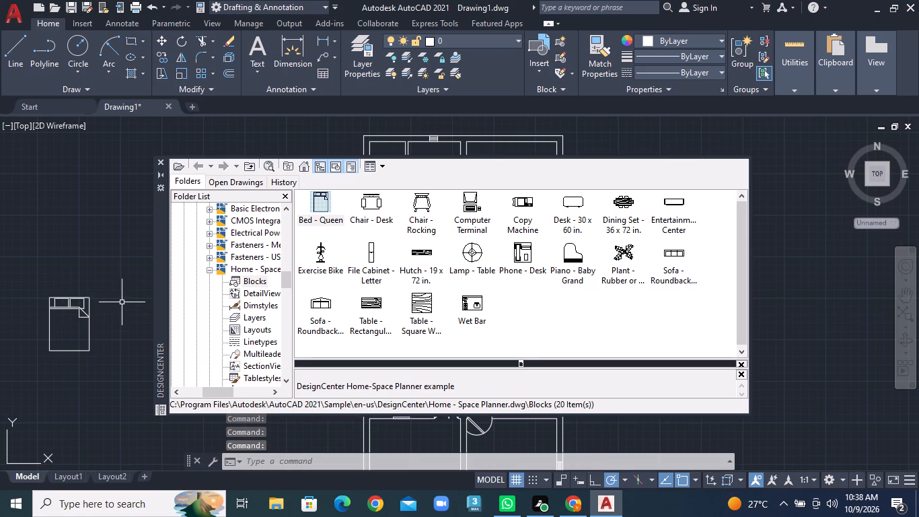
Insert two more Bed - Queen blocks, one in the empty area west of the floor plan and one east of it.
drag(322, 204, 77, 221)
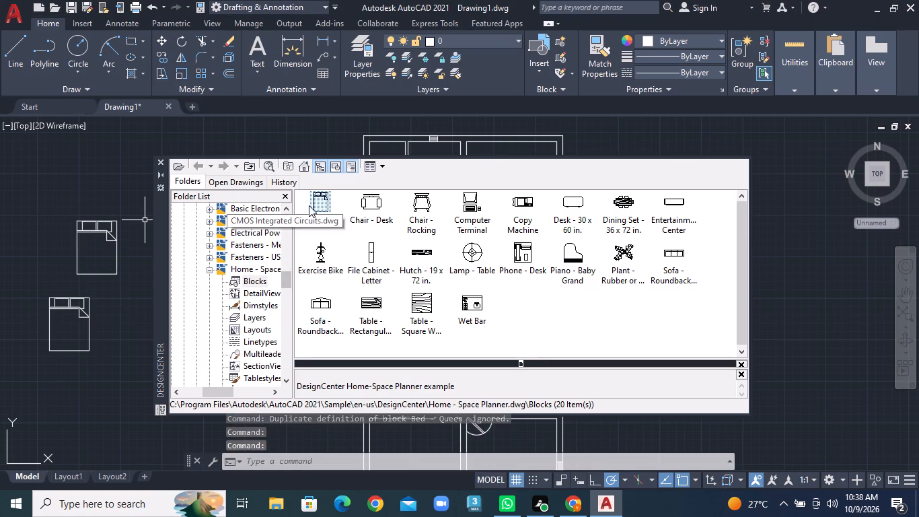
drag(331, 197, 394, 248)
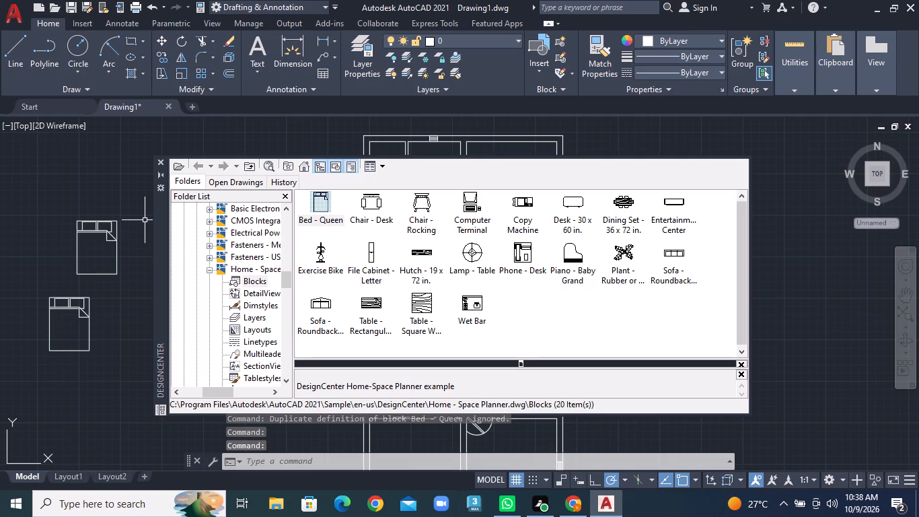
drag(394, 248, 800, 333)
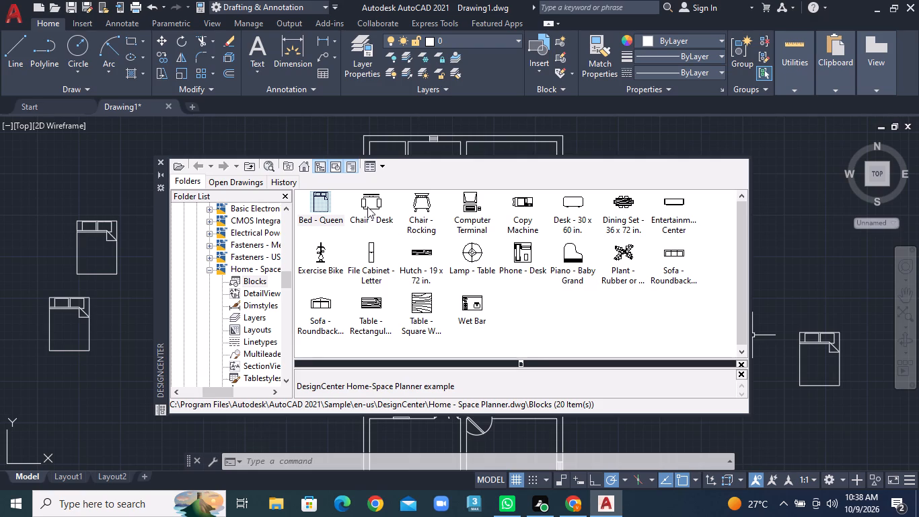
Insert one Chair - Desk block and two Chair - Rocking blocks into the empty area east of the floor plan.
drag(367, 207, 807, 211)
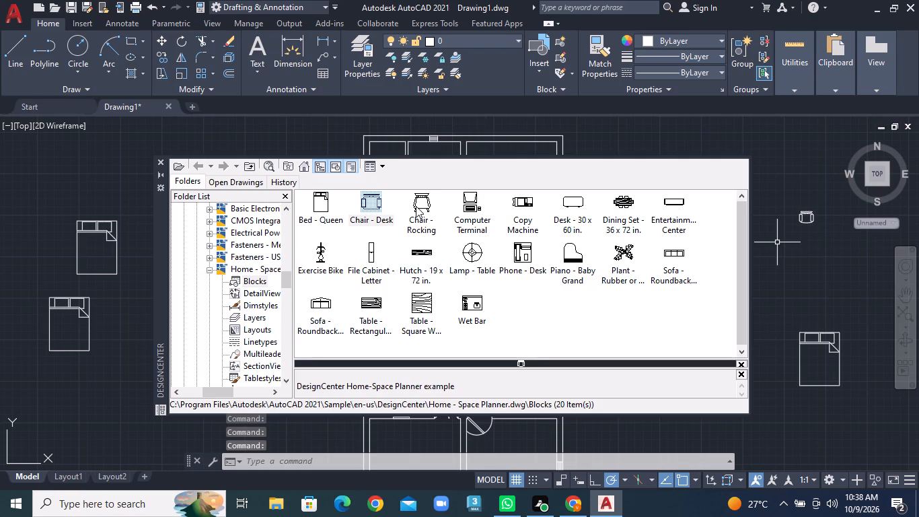
drag(416, 206, 750, 267)
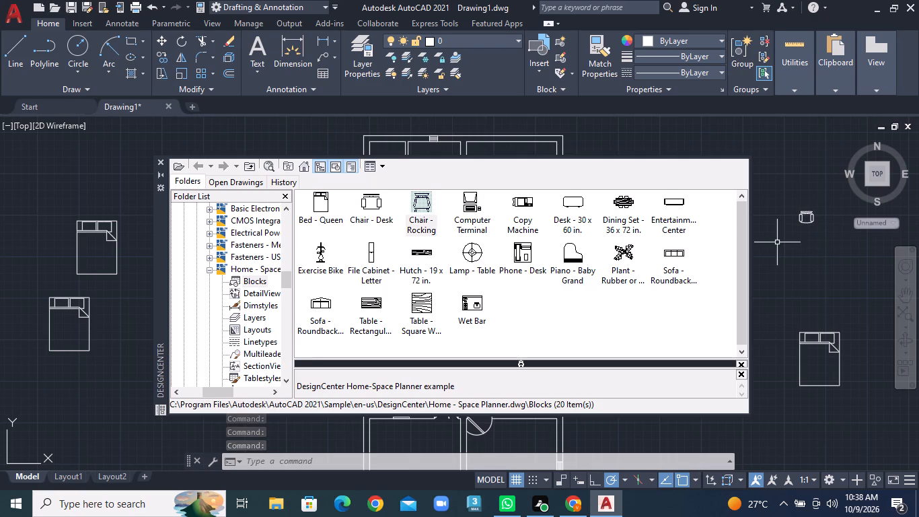
drag(750, 267, 784, 269)
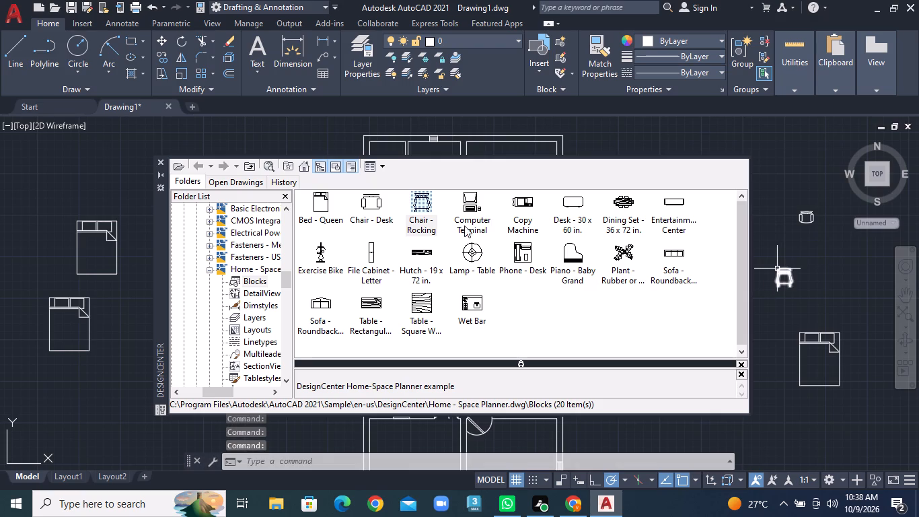
drag(422, 210, 479, 232)
drag(479, 232, 823, 275)
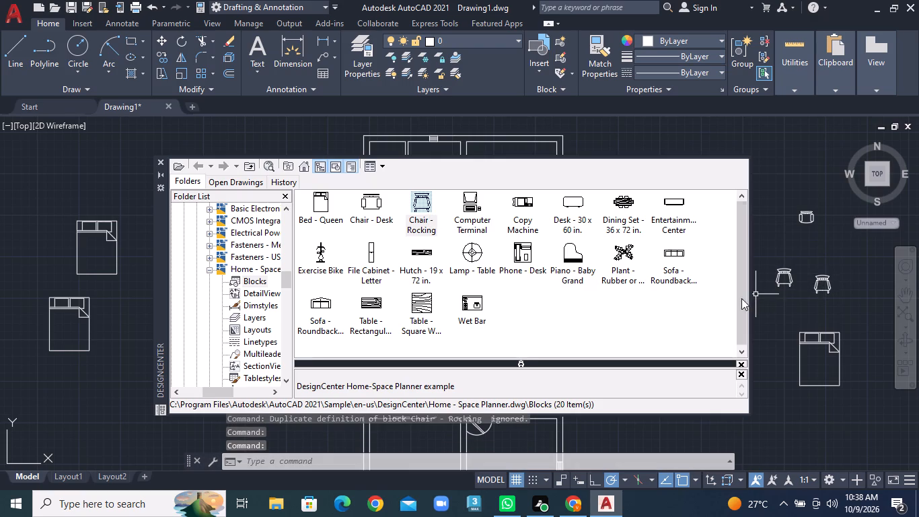
Insert the three-seat Sofa - Roundback block northeast of the floor plan, above the desk chair, and close the DesignCenter palette.
drag(665, 255, 707, 271)
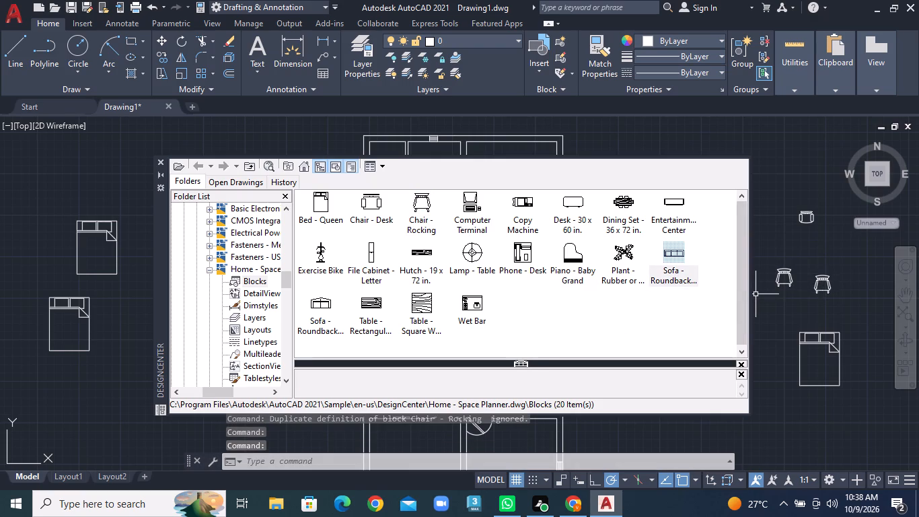
drag(707, 271, 786, 167)
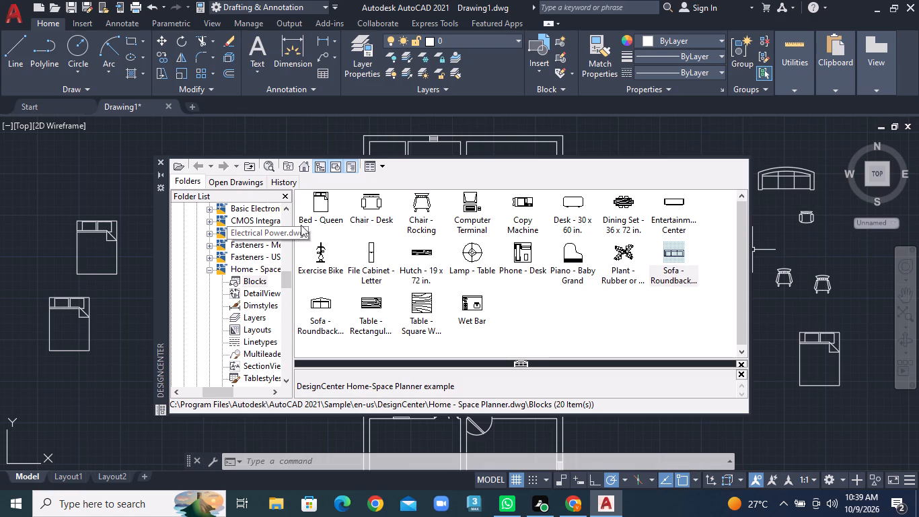
click(157, 162)
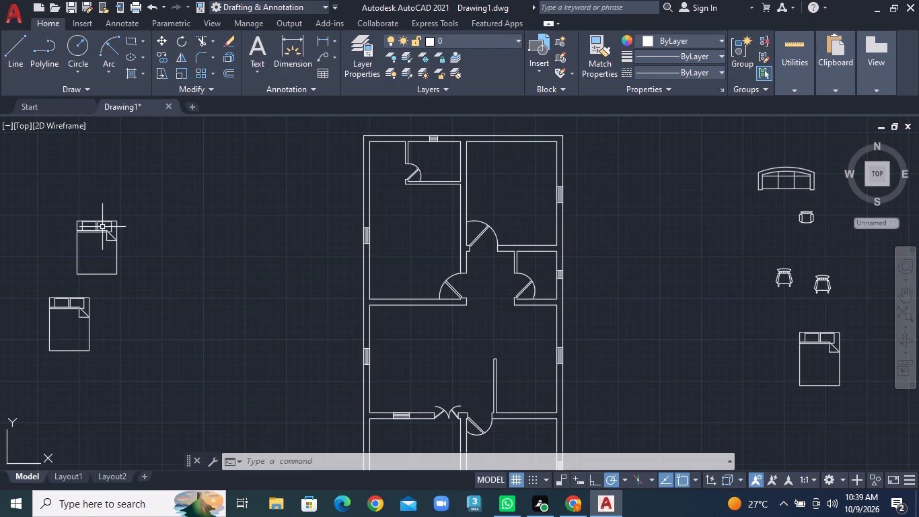
Move the upper of the two western queen beds into the northeast bedroom, with its headboard near the north wall.
click(162, 42)
click(59, 211)
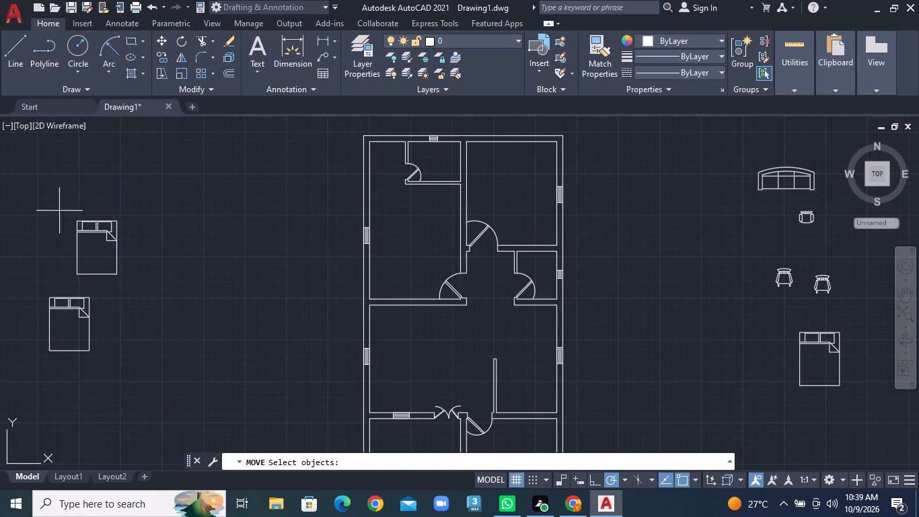
click(127, 281)
key(Return)
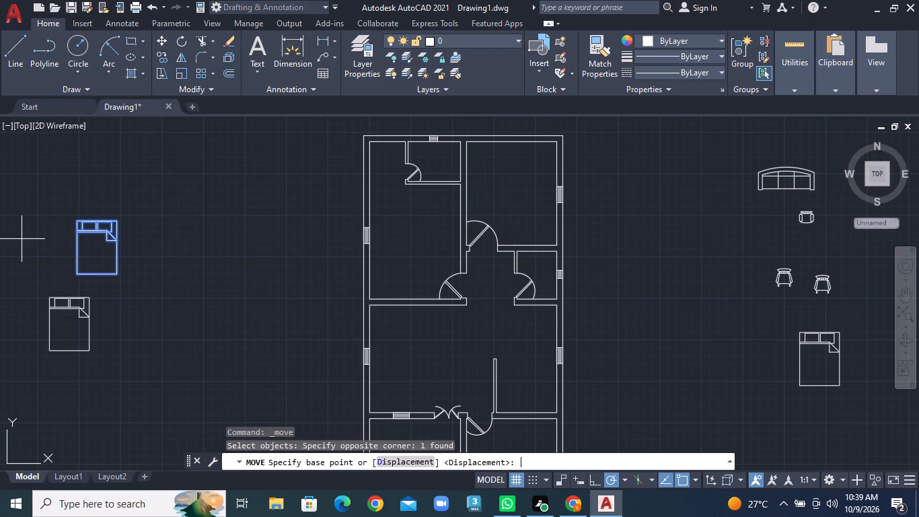
click(75, 218)
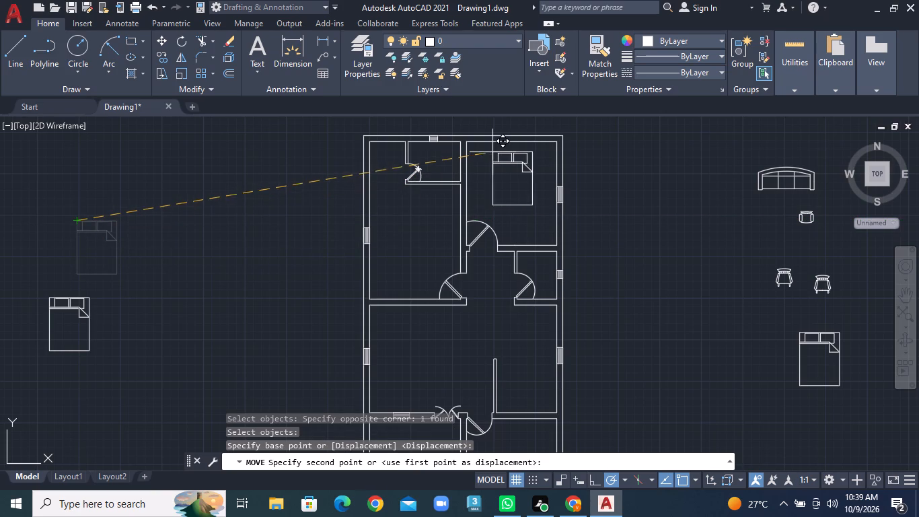
click(496, 151)
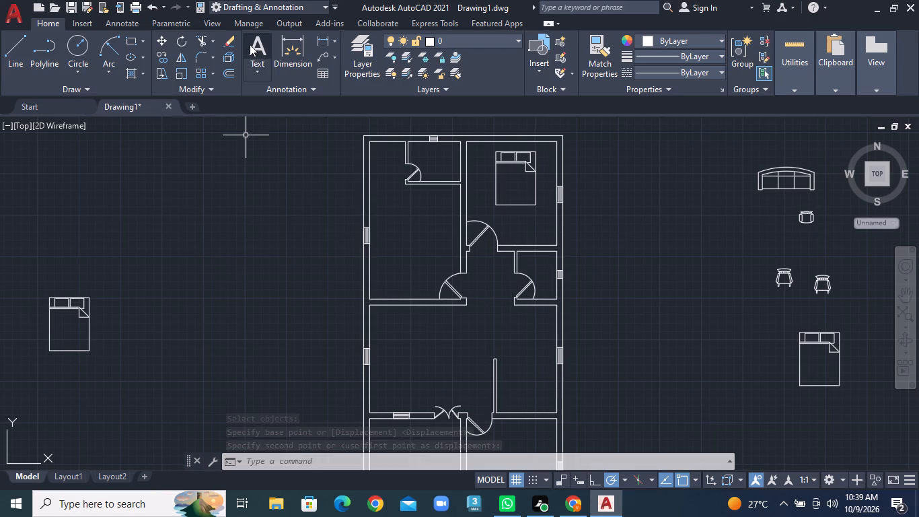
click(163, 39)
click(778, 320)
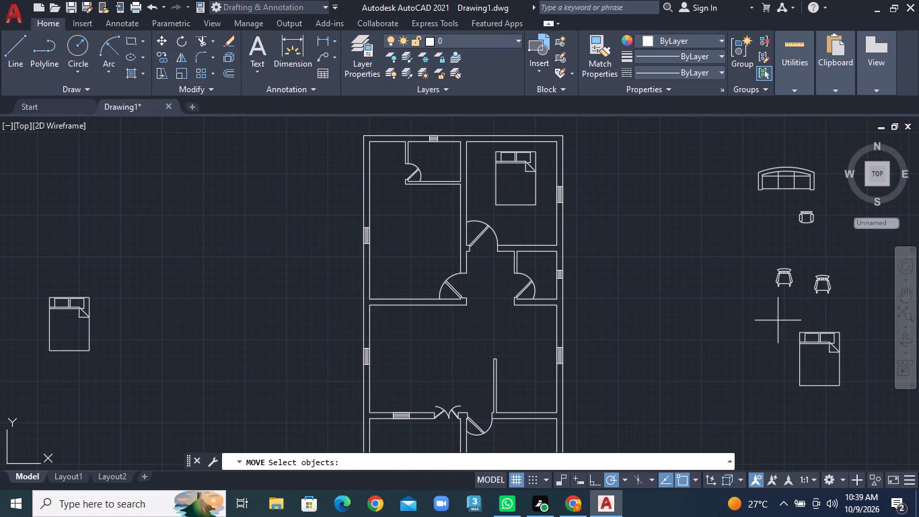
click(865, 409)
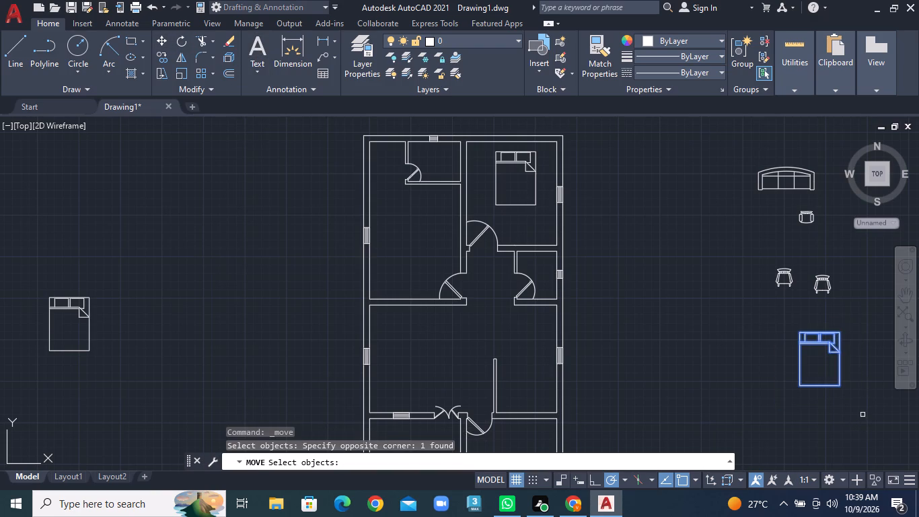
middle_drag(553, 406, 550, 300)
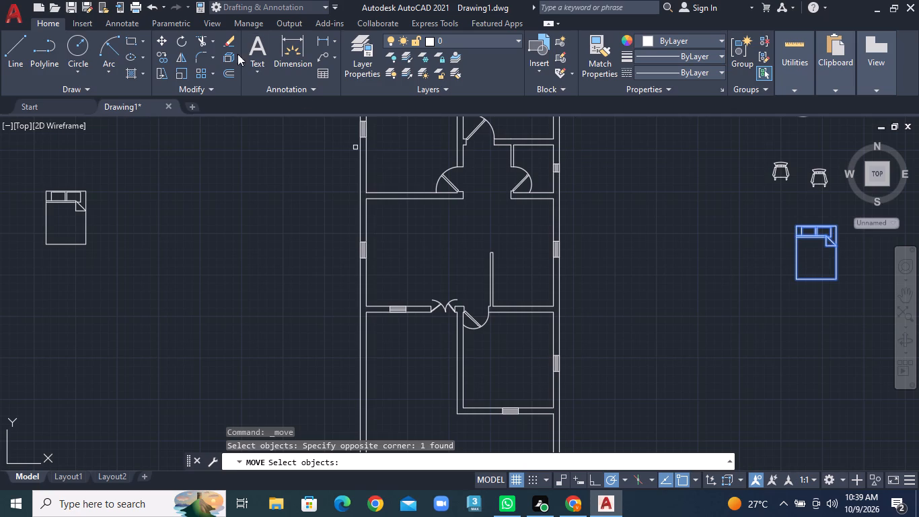
Rotate the queen bed east of the floor plan 180 degrees about its upper-left corner.
click(175, 43)
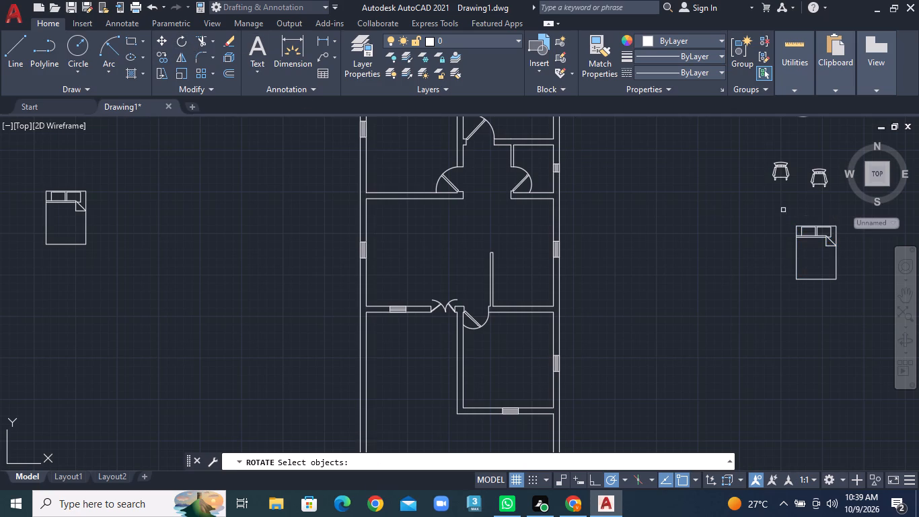
click(783, 210)
click(844, 296)
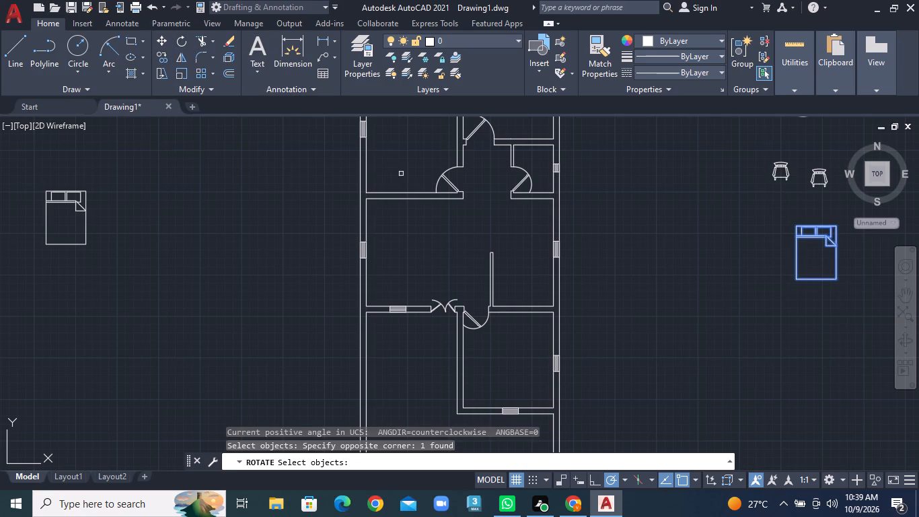
key(Return)
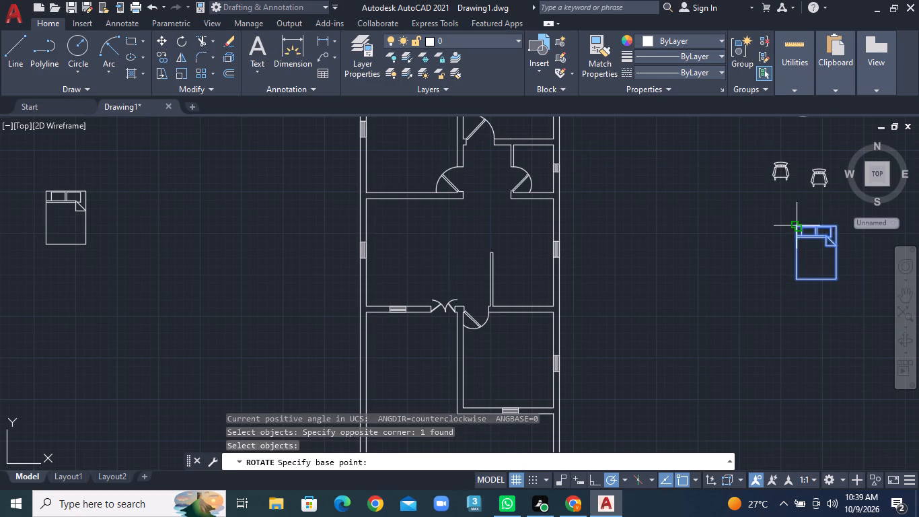
click(797, 227)
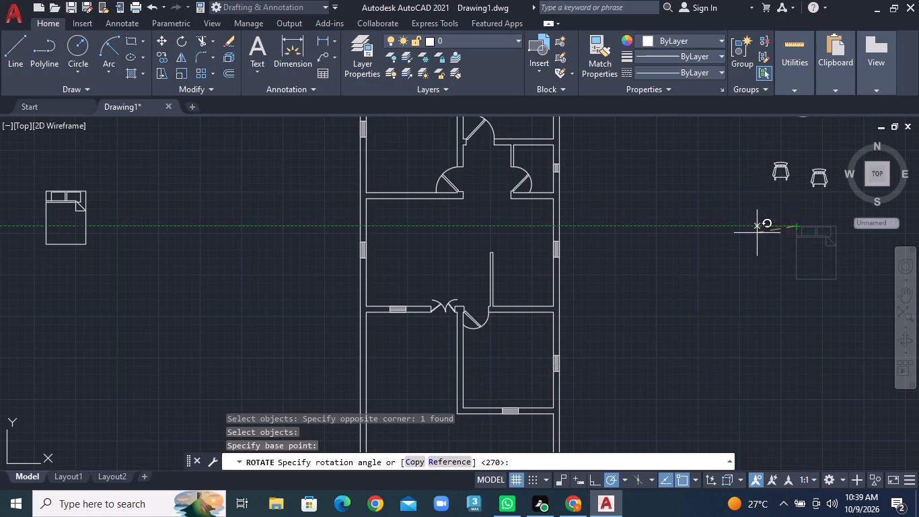
click(757, 223)
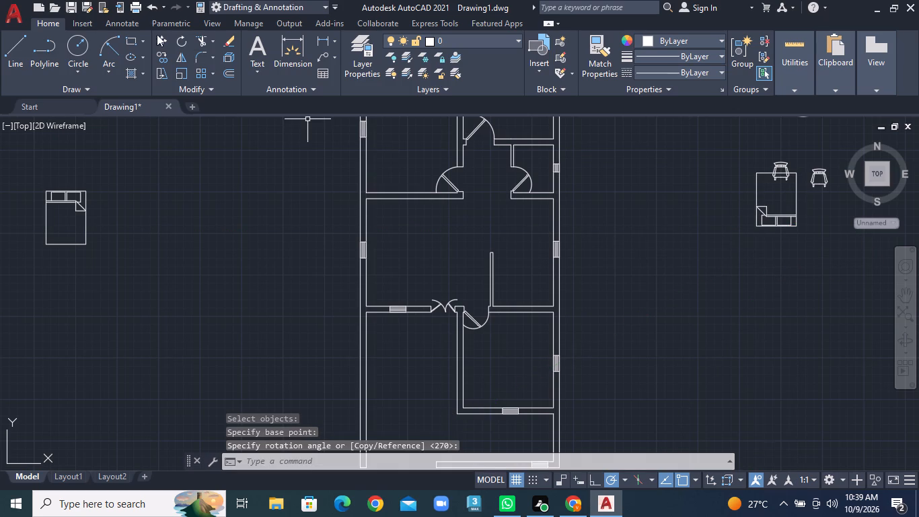
Move the rotated eastern bed into the southeast bedroom, with its headboard against the south wall at the window.
click(157, 38)
click(793, 223)
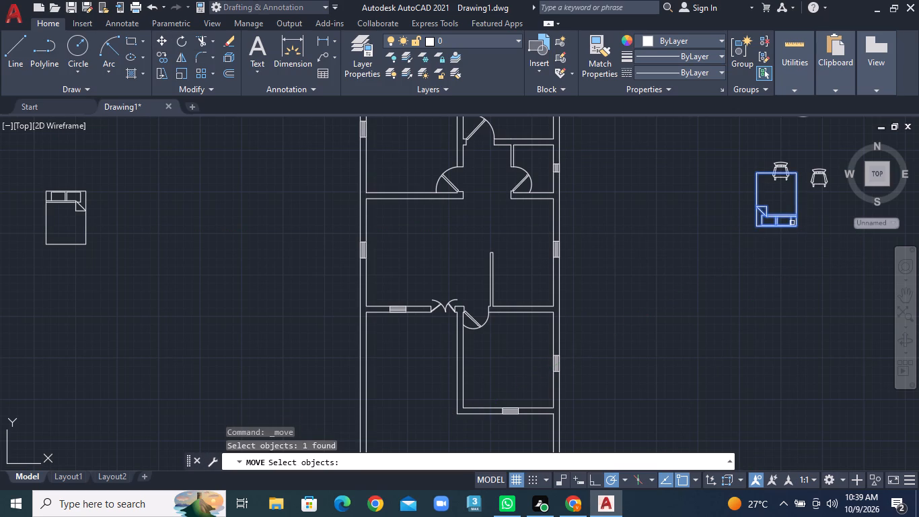
key(Return)
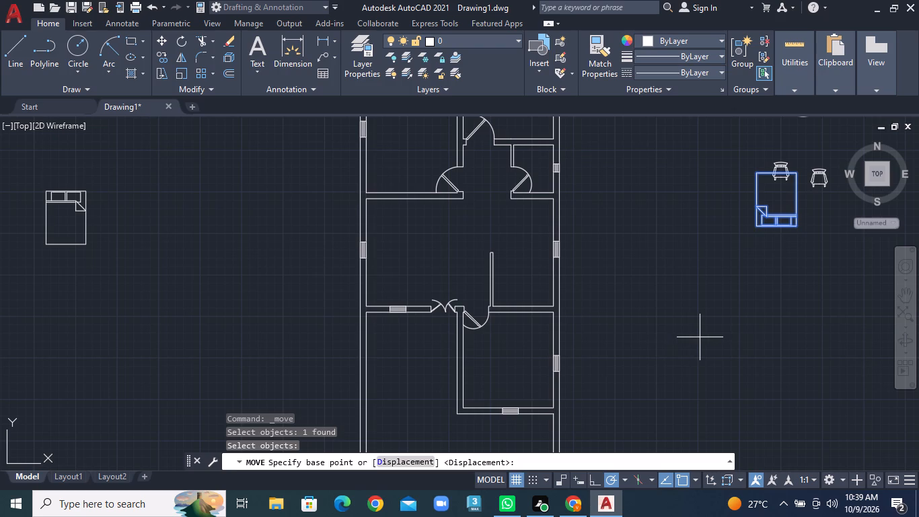
click(801, 227)
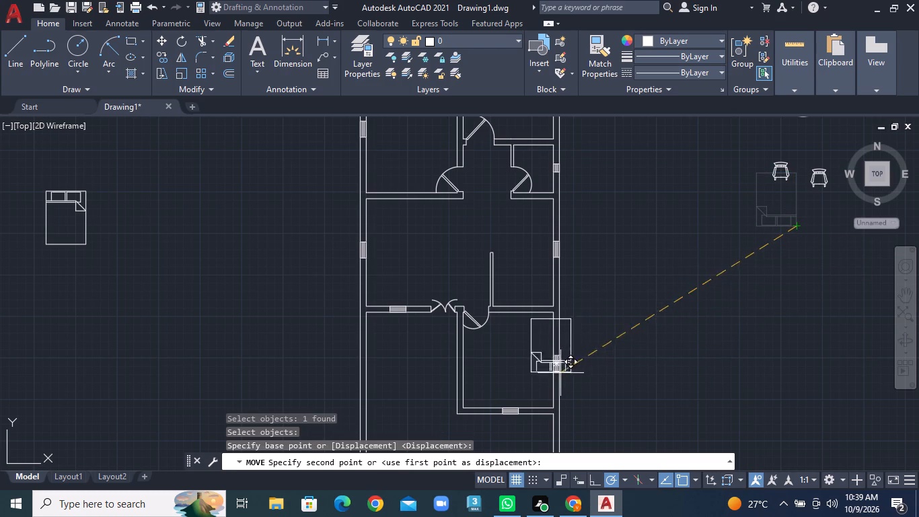
click(530, 405)
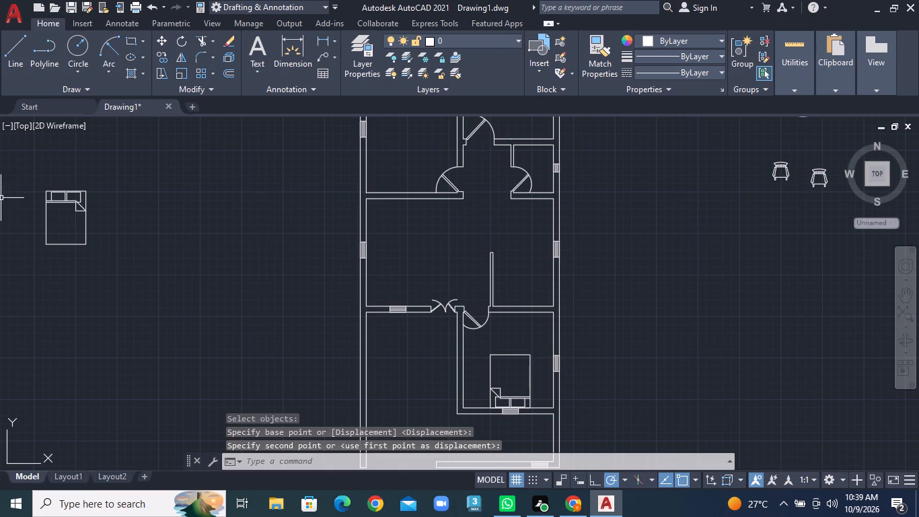
Rotate the remaining queen bed west of the floor plan 90 degrees about its upper-right corner.
click(179, 44)
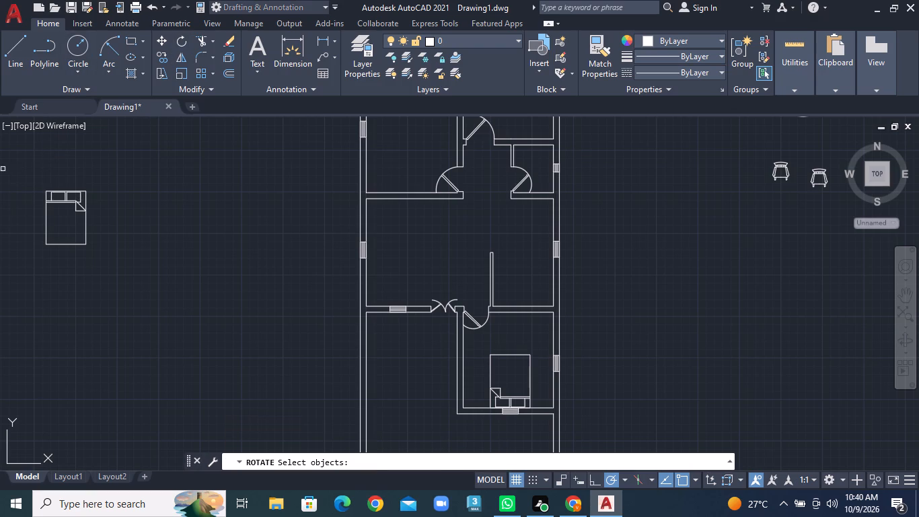
click(3, 169)
click(118, 261)
right_click(125, 258)
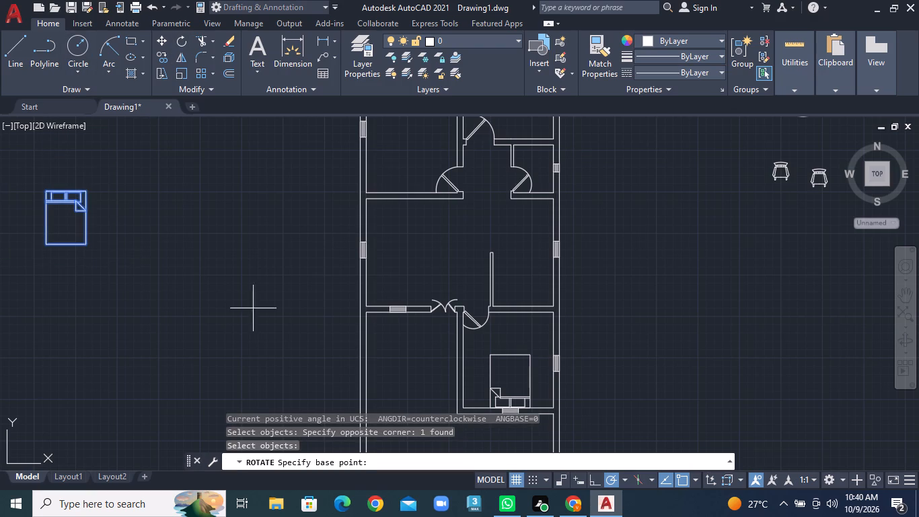
click(88, 193)
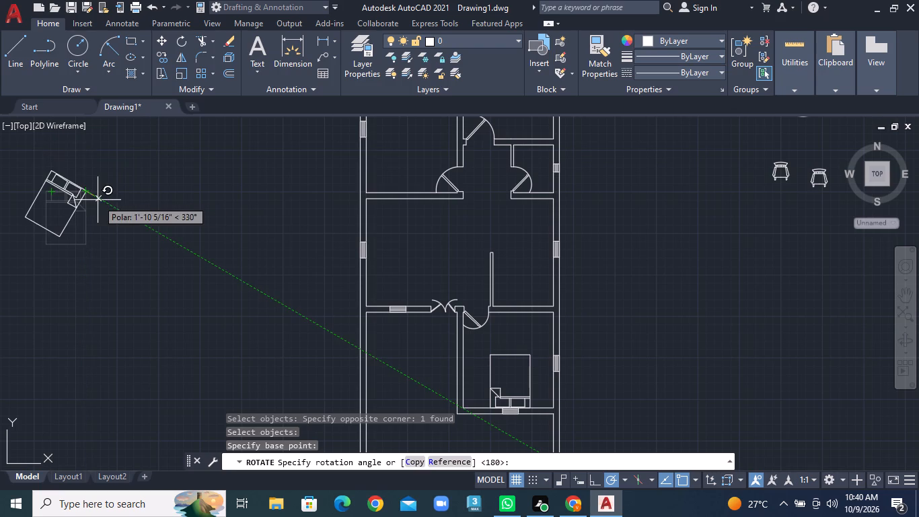
click(85, 152)
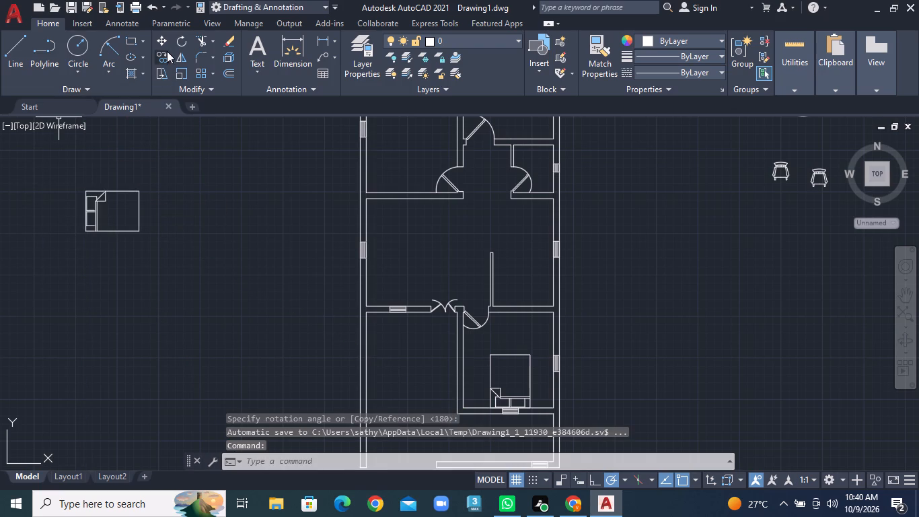
Move the remaining western queen bed into the northwest bedroom, with its headboard against the west wall at the window.
click(161, 44)
click(72, 156)
click(186, 289)
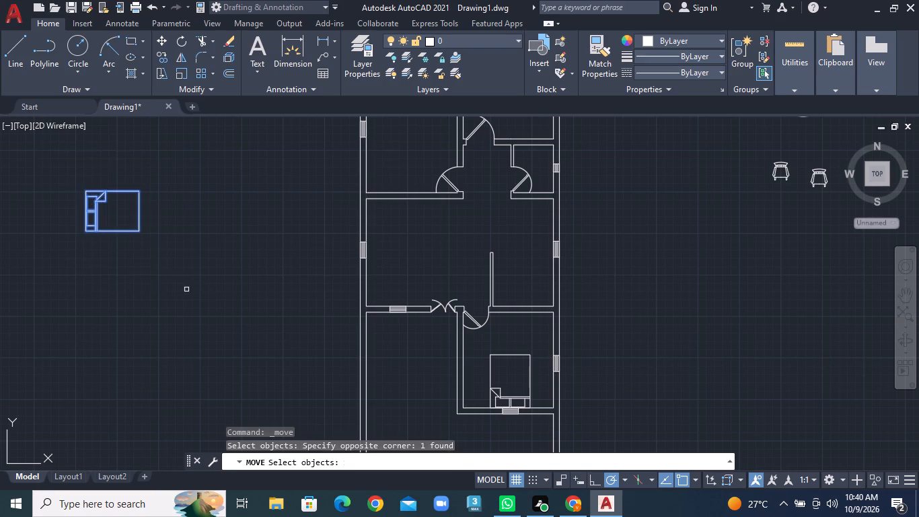
right_click(186, 289)
click(87, 186)
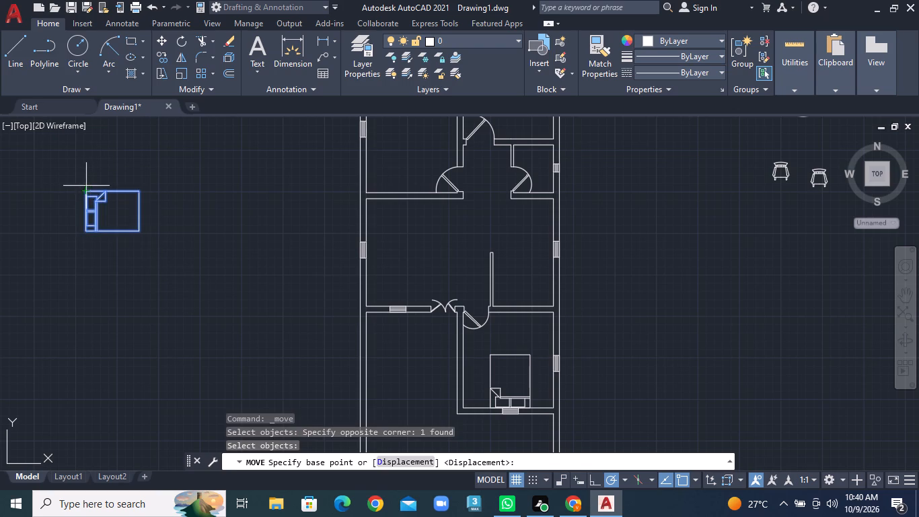
scroll(400, 235, down, 1)
middle_drag(429, 215, 408, 336)
scroll(334, 289, down, 1)
scroll(334, 289, up, 2)
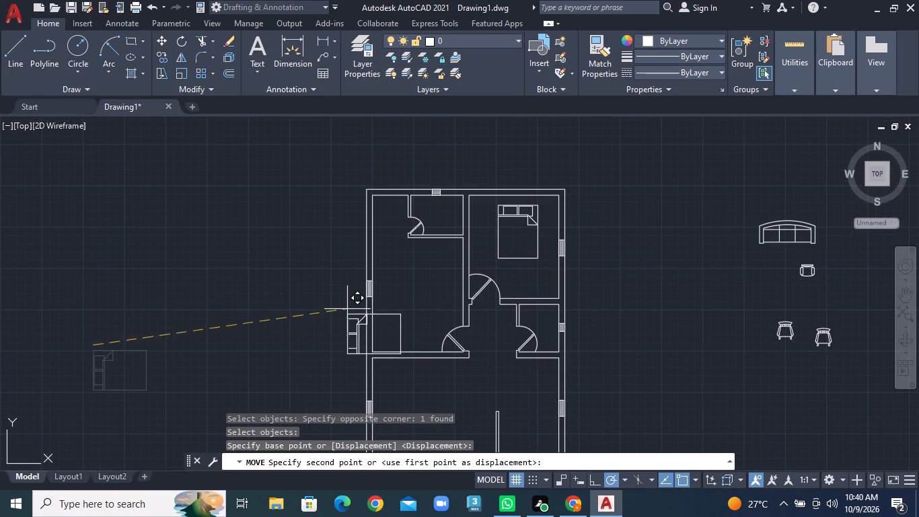
scroll(347, 296, up, 2)
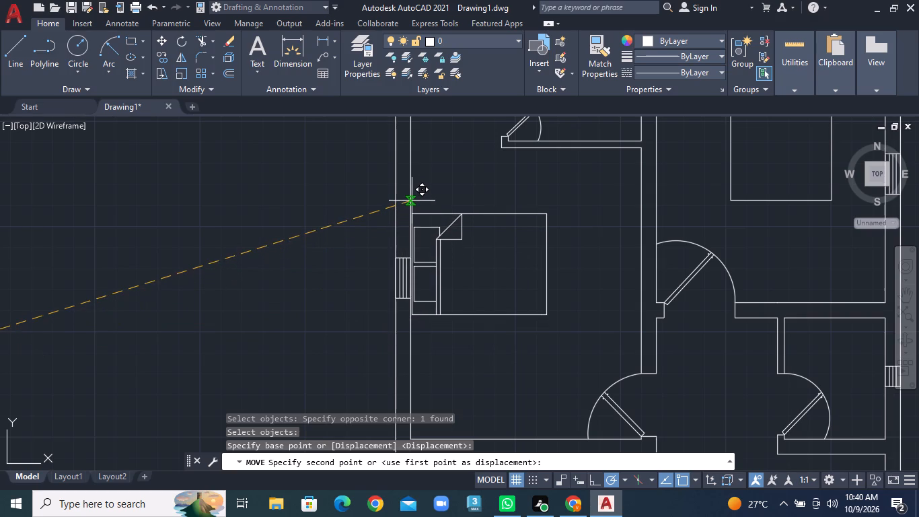
click(412, 198)
scroll(209, 285, up, 1)
scroll(217, 285, down, 1)
scroll(437, 308, up, 1)
scroll(450, 310, down, 1)
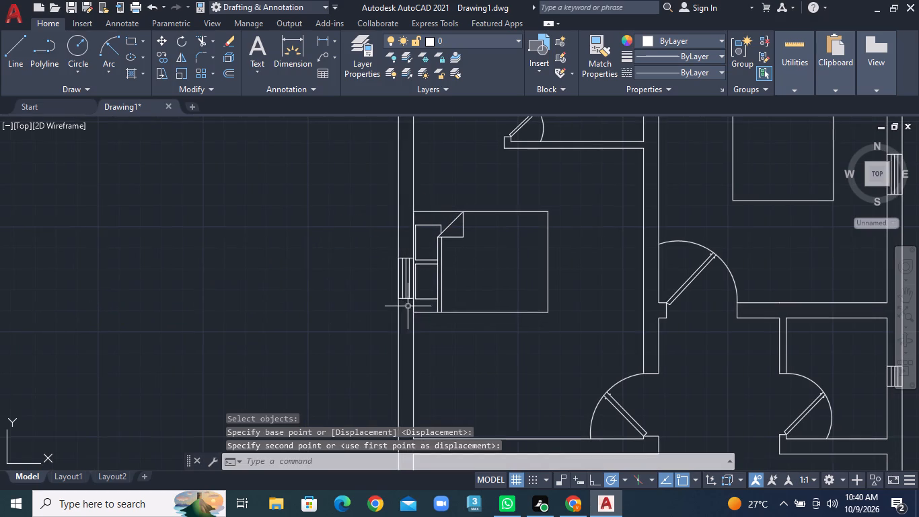
Rotate the sofa east of the floor plan 90 degrees counterclockwise about its lower-left corner.
scroll(504, 333, down, 6)
middle_drag(587, 353, 472, 246)
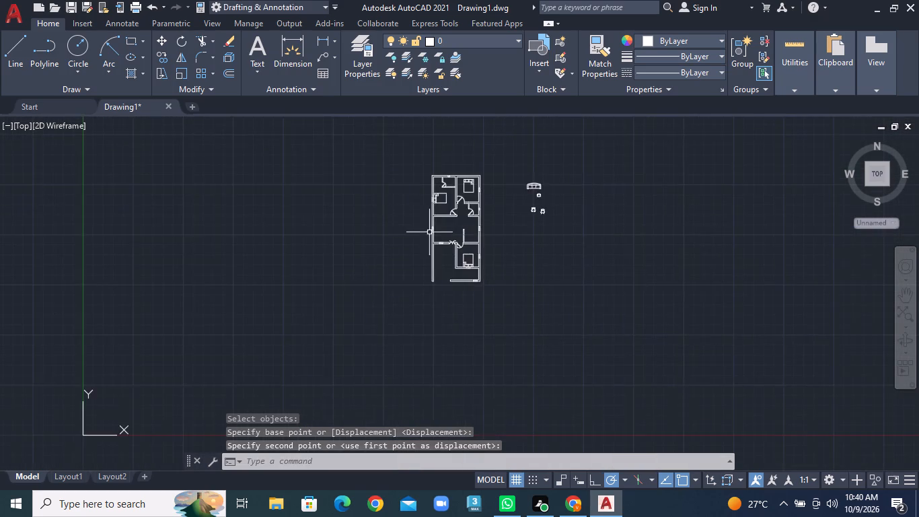
scroll(407, 206, up, 2)
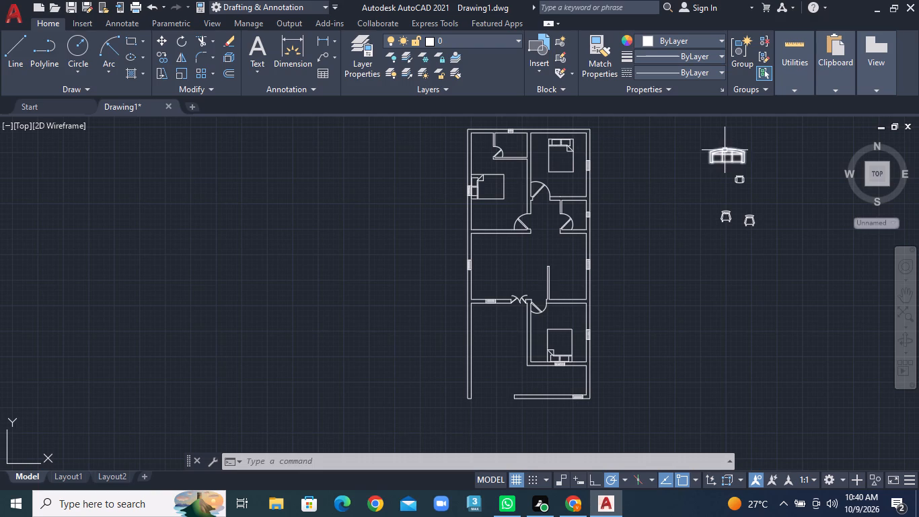
click(178, 42)
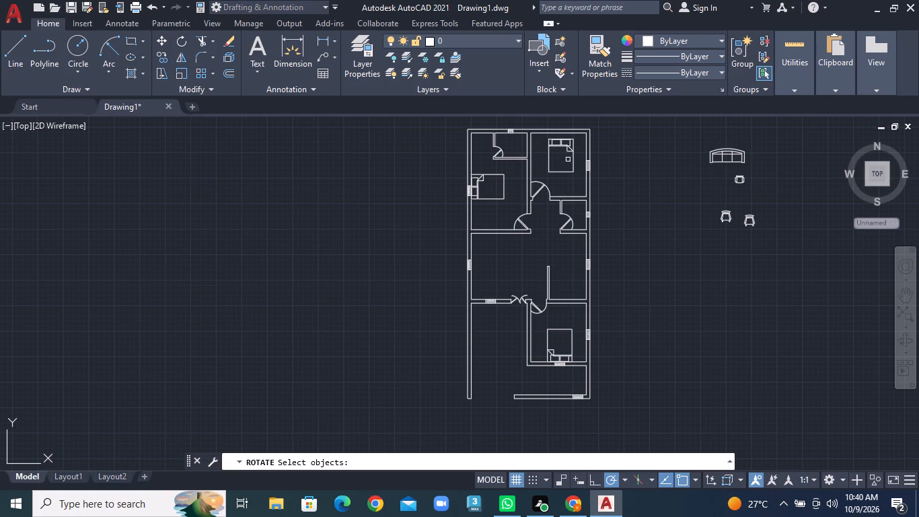
click(732, 158)
right_click(732, 158)
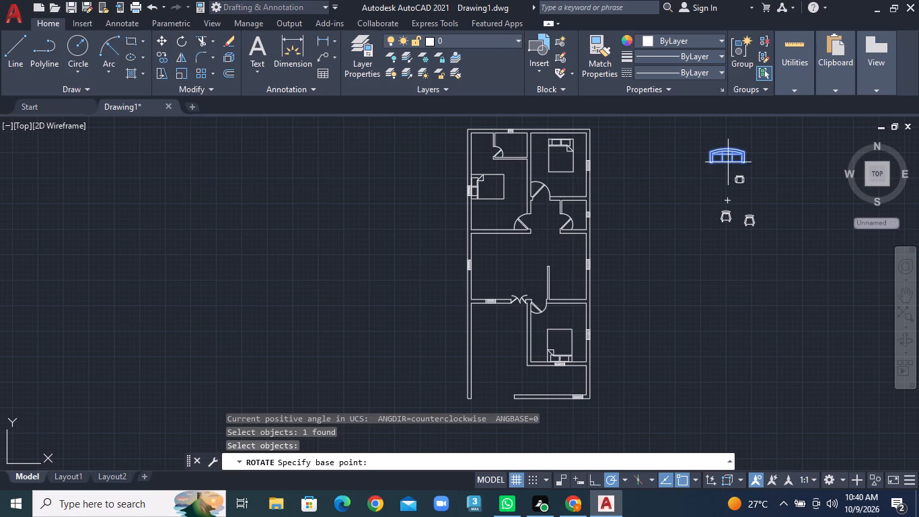
click(710, 161)
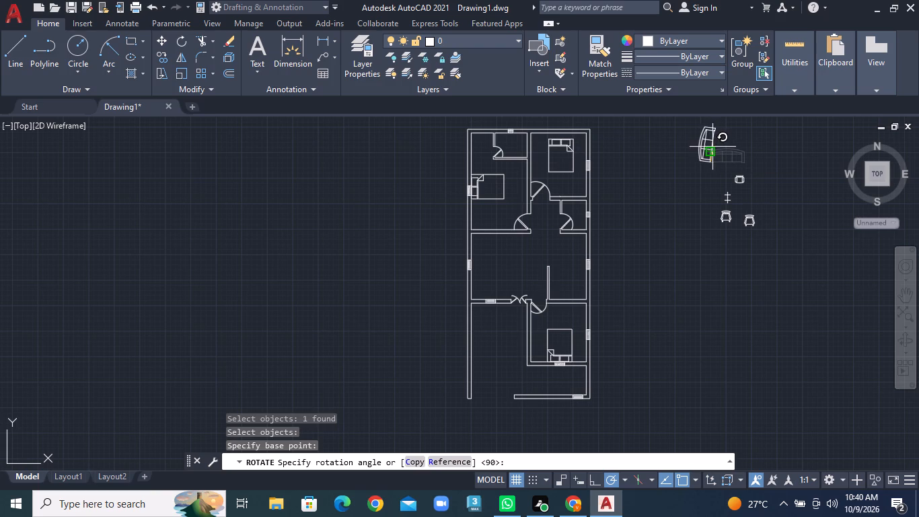
click(706, 147)
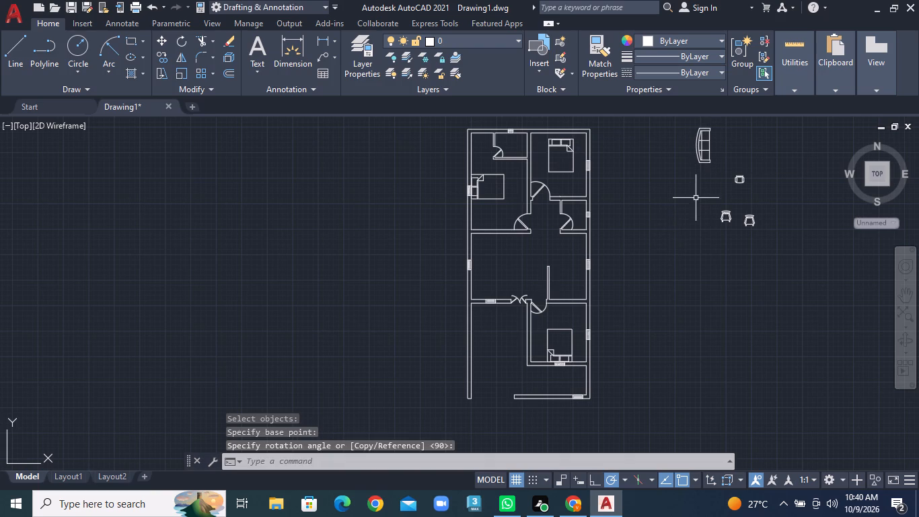
Move the rotated sofa into the living room, with its back near the west wall at the window.
click(163, 35)
click(704, 160)
right_click(707, 160)
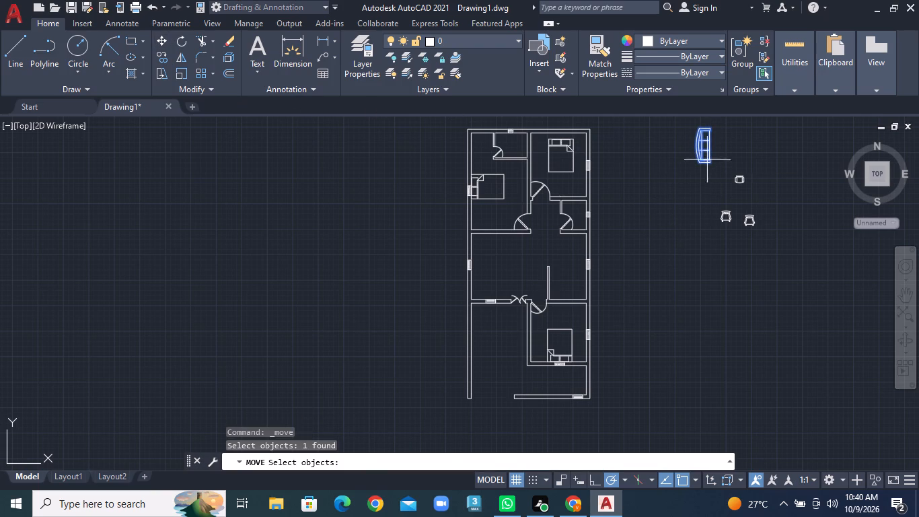
click(712, 162)
scroll(601, 274, up, 2)
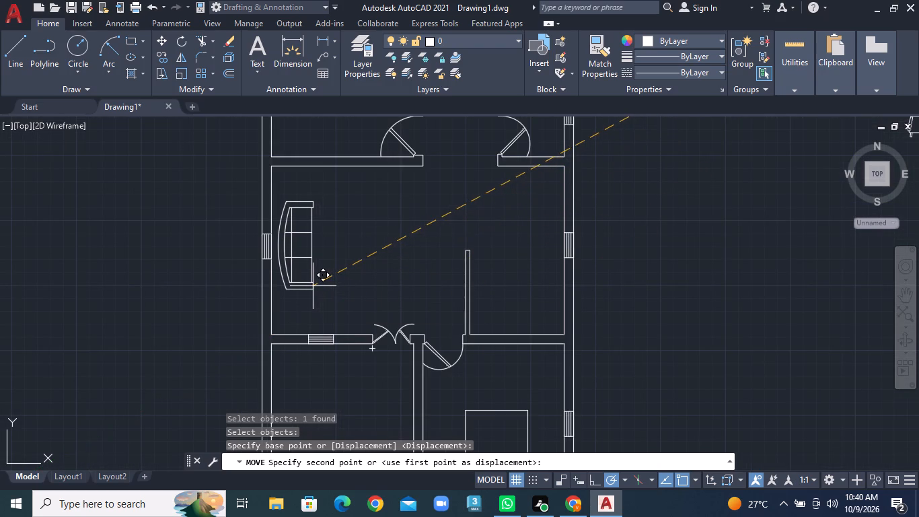
click(310, 286)
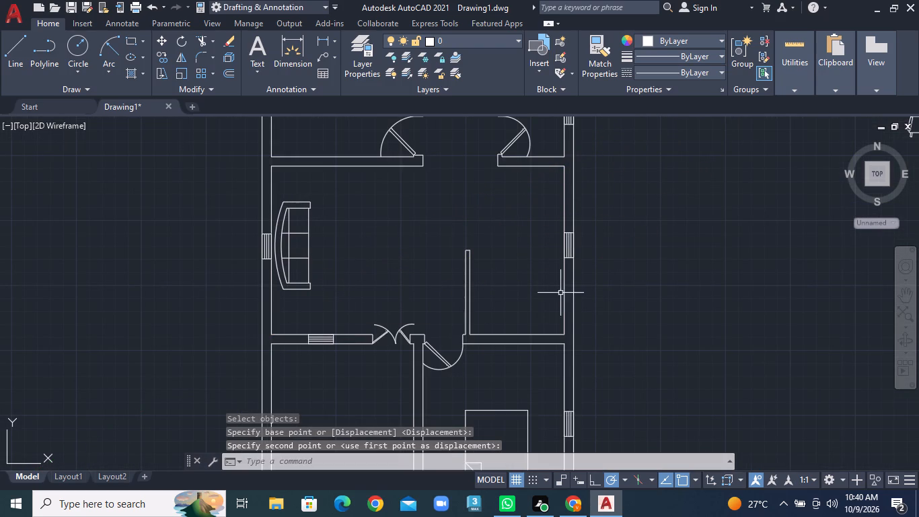
Move the western of the two matching chairs into the living room, just northeast of the sofa by the north wall.
scroll(760, 254, down, 1)
middle_drag(743, 268, 521, 312)
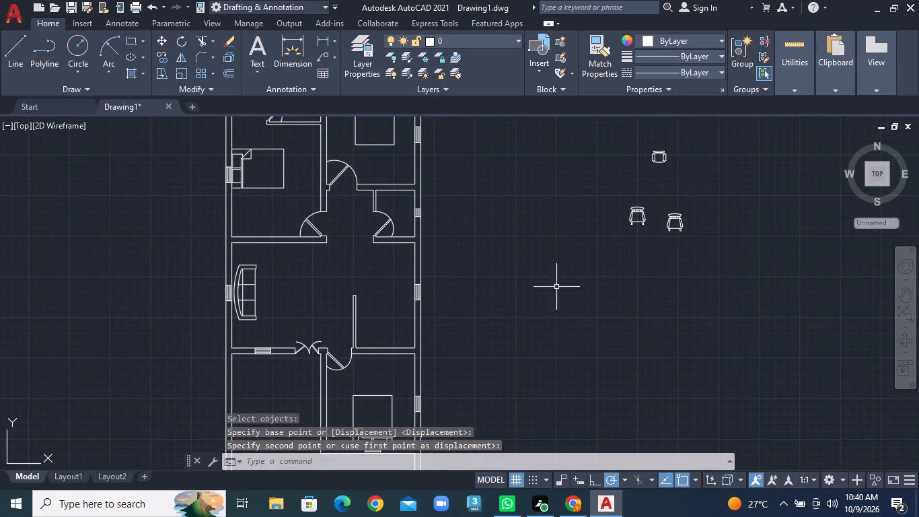
click(166, 38)
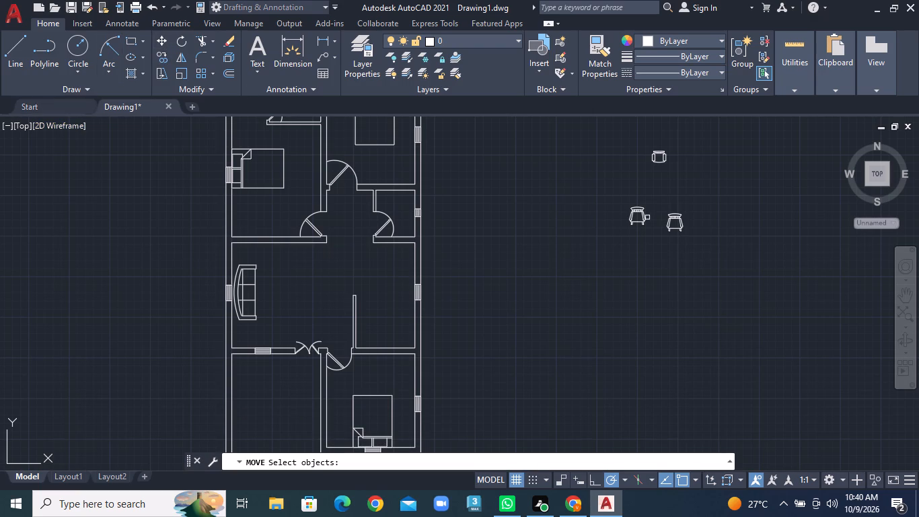
click(646, 217)
right_click(646, 217)
click(647, 206)
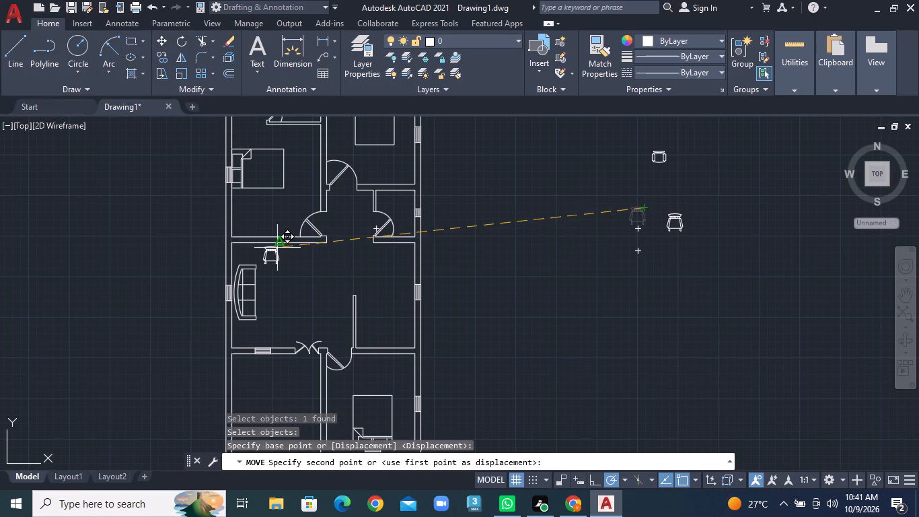
click(274, 248)
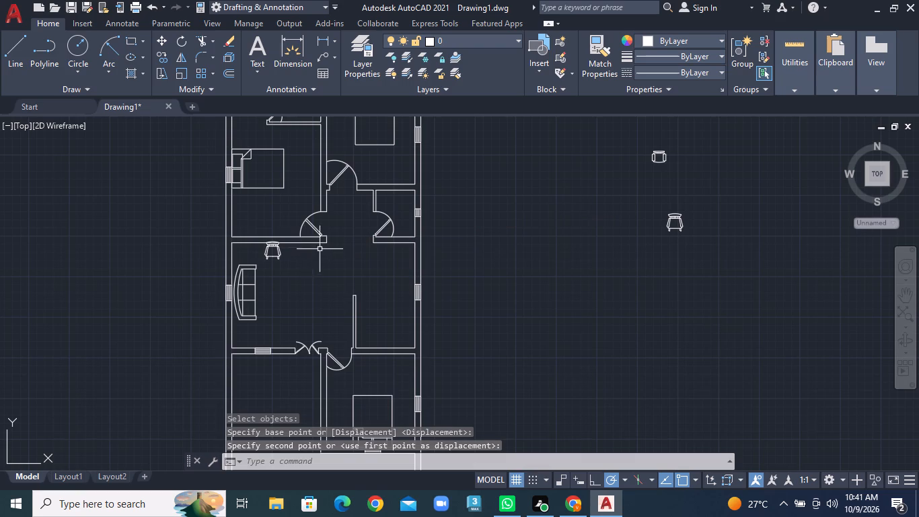
Rotate the remaining matching chair east of the floor plan 180 degrees about its upper-right corner.
click(180, 41)
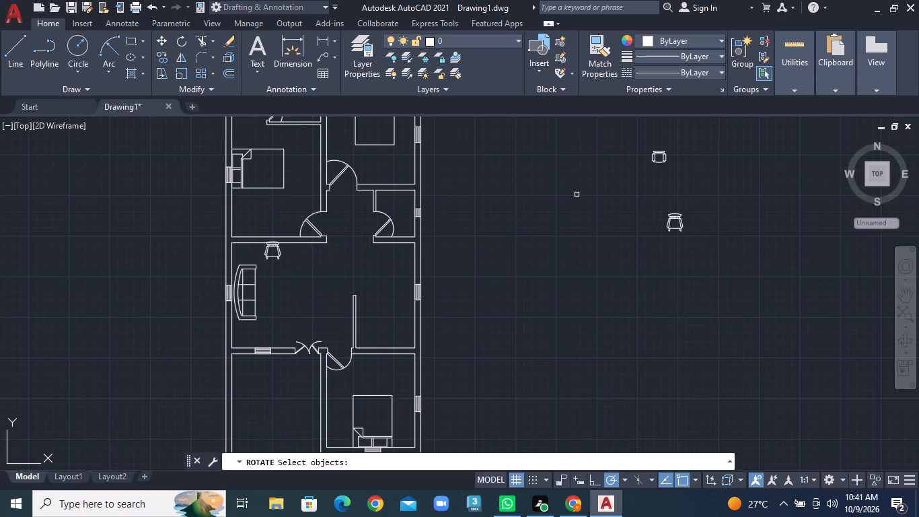
click(673, 197)
click(702, 277)
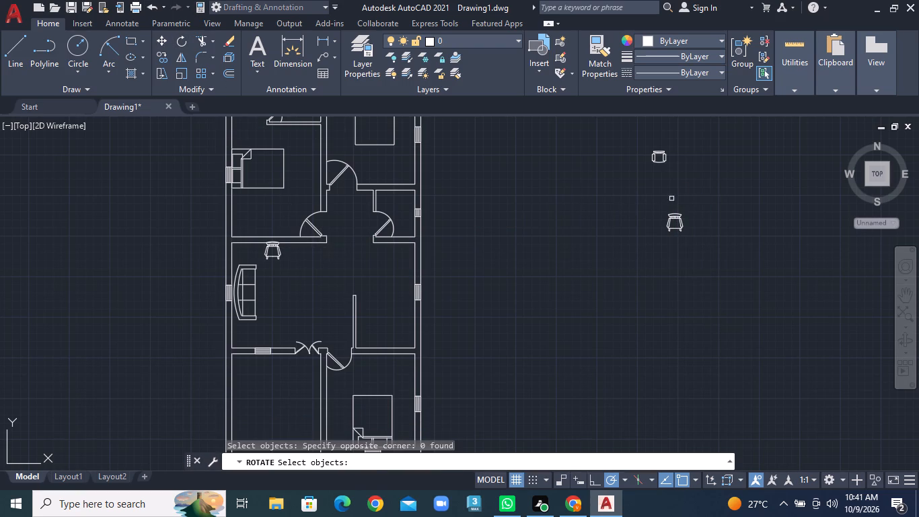
click(678, 197)
click(692, 264)
click(639, 203)
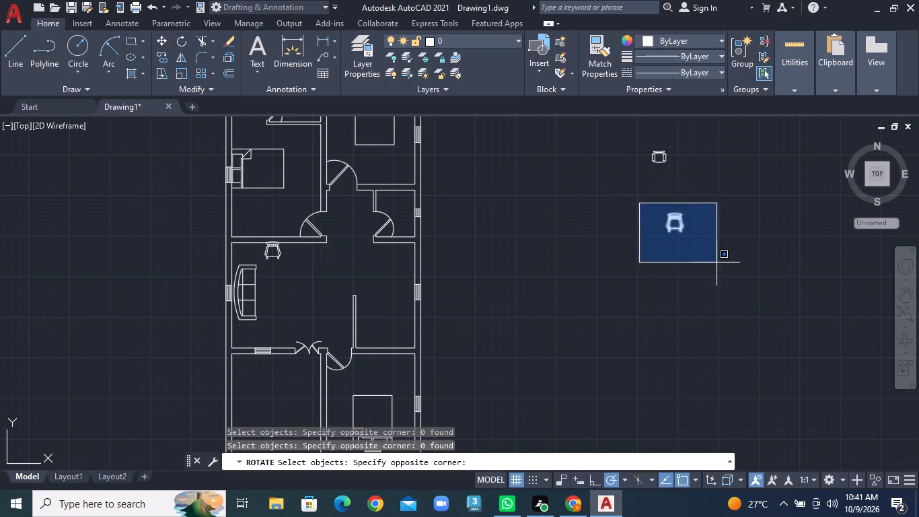
click(717, 263)
right_click(680, 246)
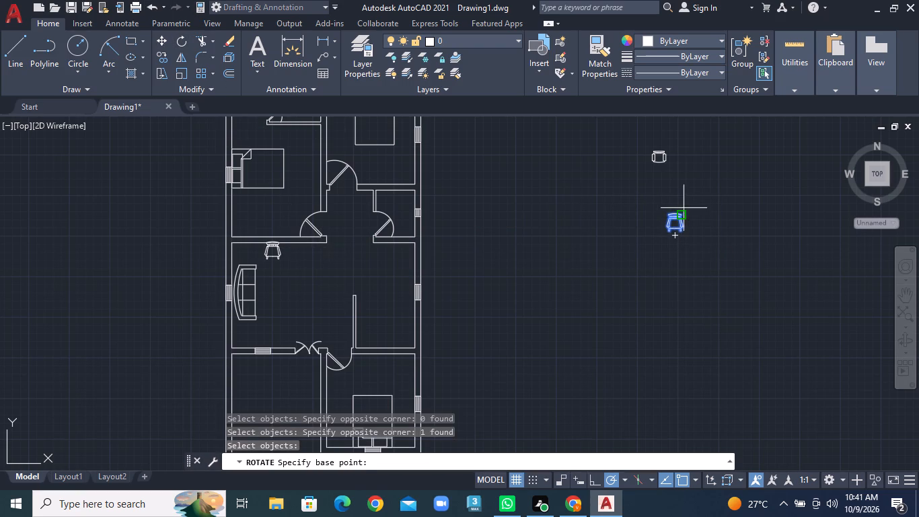
click(683, 213)
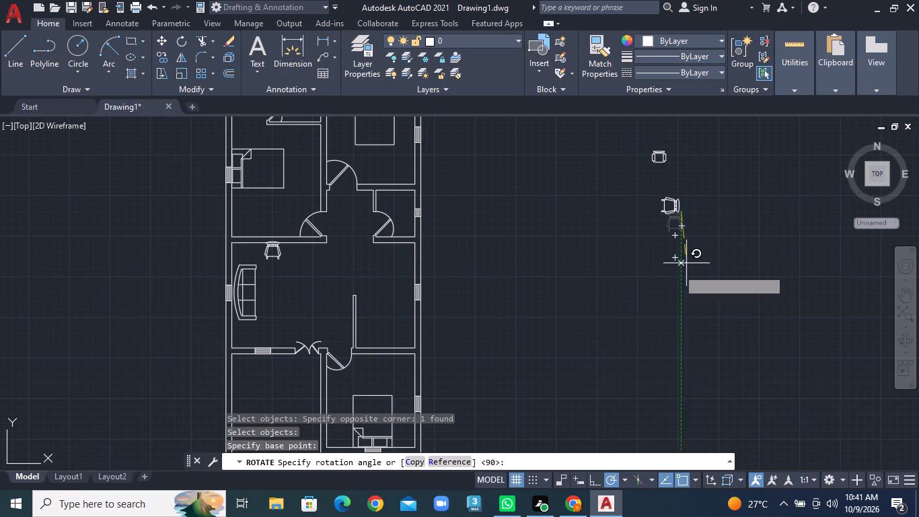
click(599, 209)
Move the rotated chair into the living room, just southeast of the sofa and facing north.
click(164, 39)
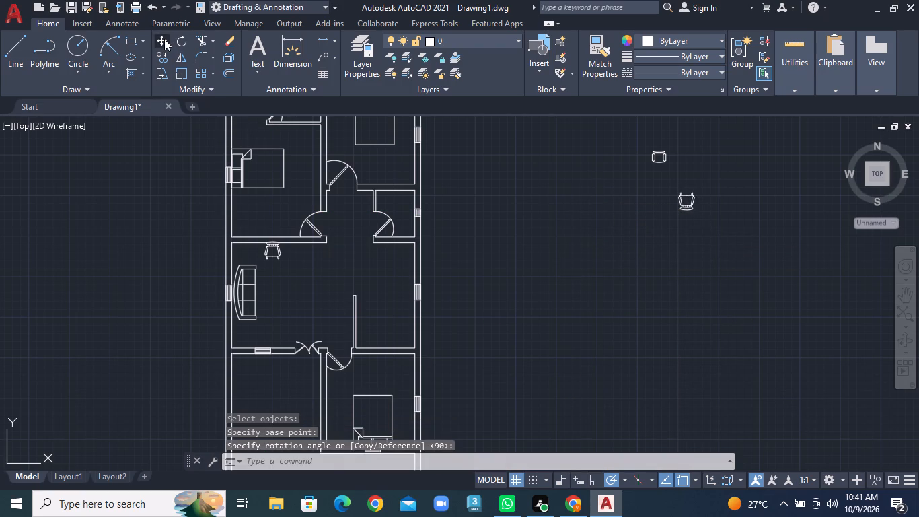
click(669, 187)
click(724, 232)
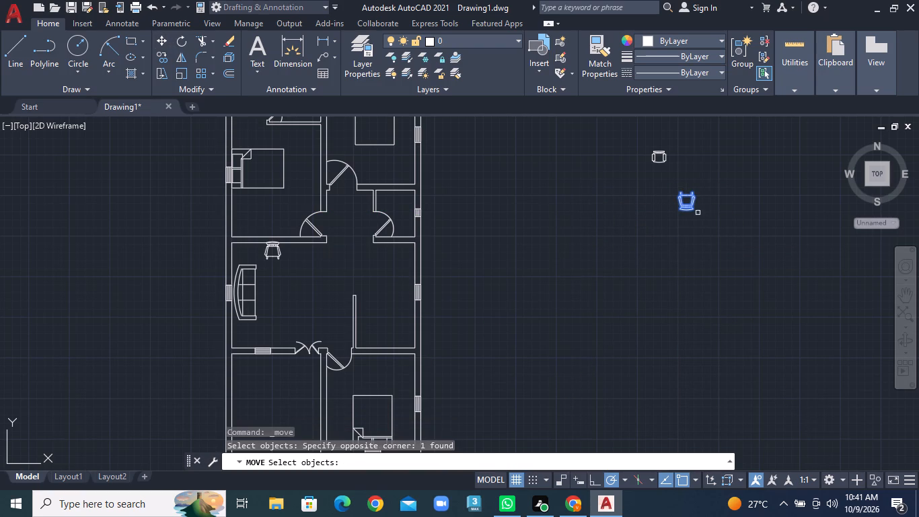
right_click(698, 213)
click(695, 211)
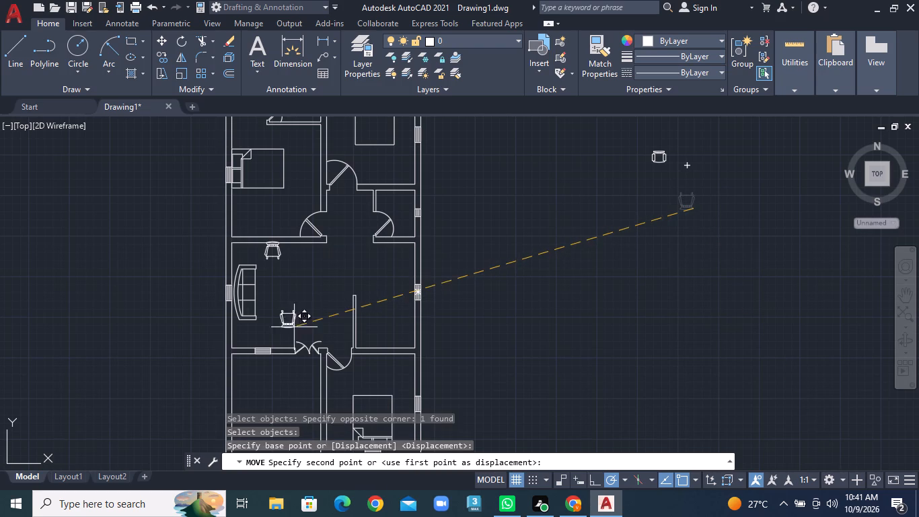
click(274, 336)
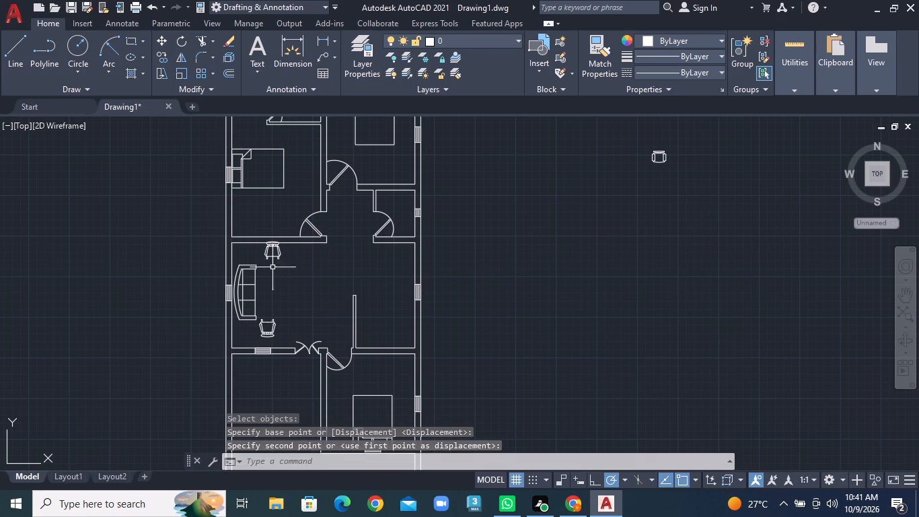
Move the living room's northern chair slightly southwest, clear of the north wall and aligned with the southern chair.
scroll(316, 246, up, 1)
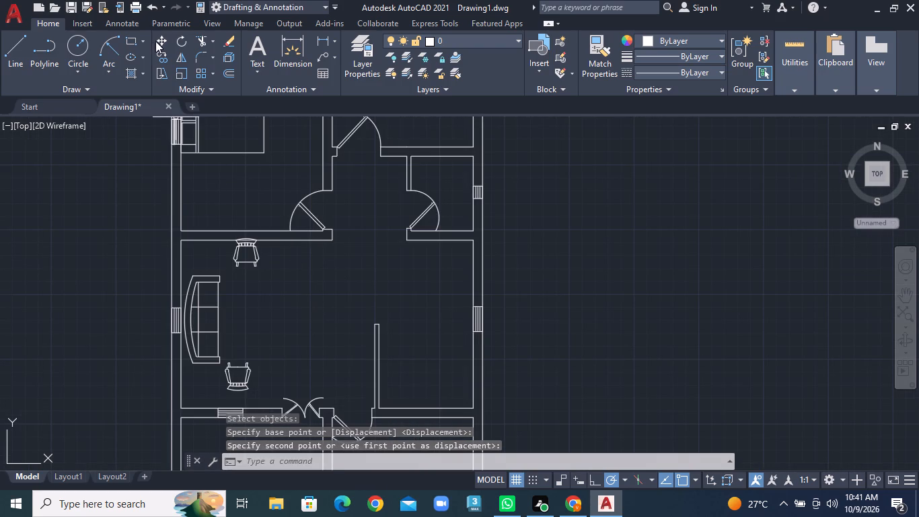
click(155, 40)
click(233, 252)
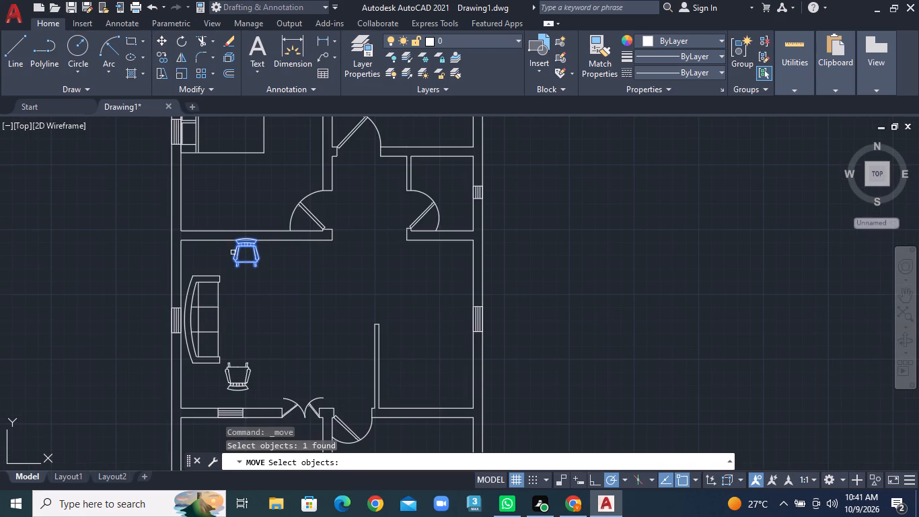
right_click(233, 250)
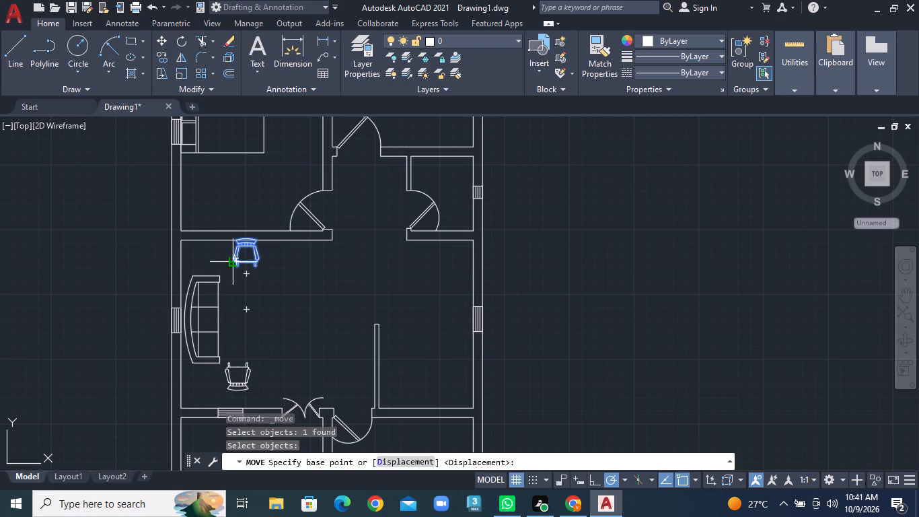
click(233, 262)
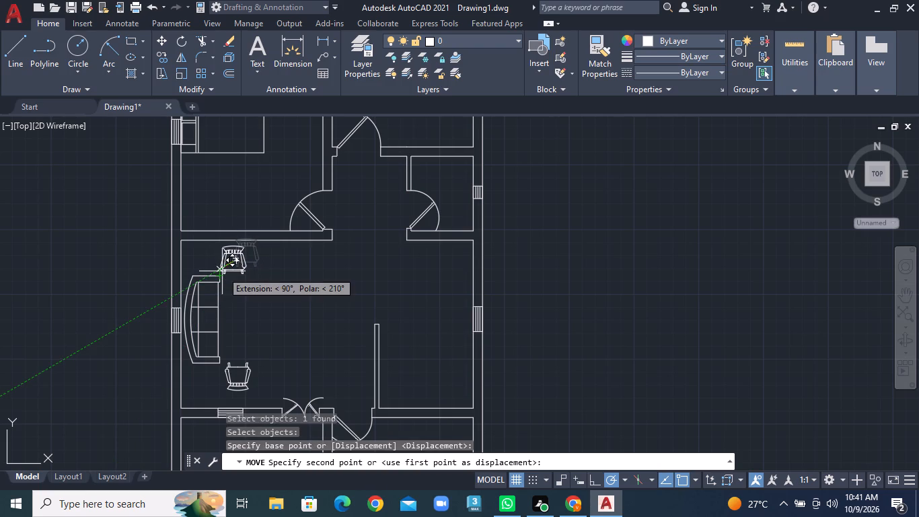
click(225, 271)
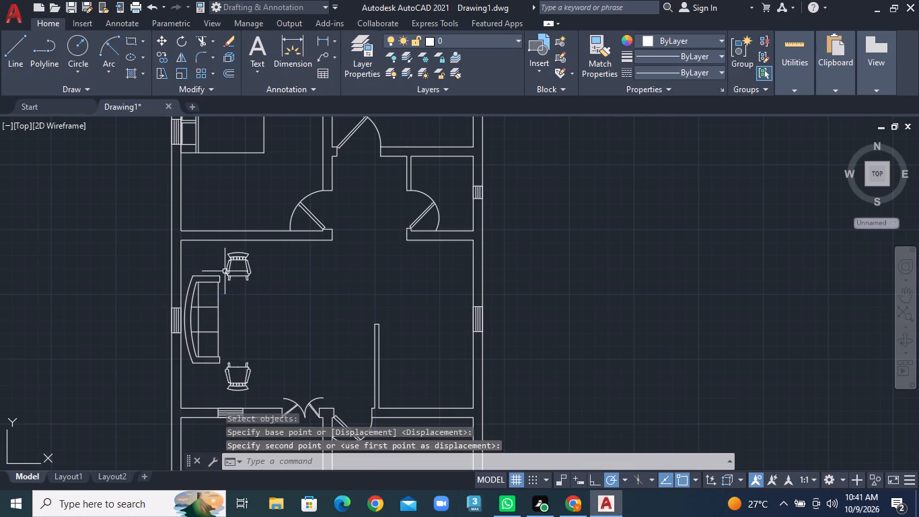
Insert the Desk - 30 x 60 in. block from the DesignCenter Home - Space Planner blocks, well east of the floor plan.
scroll(710, 291, down, 2)
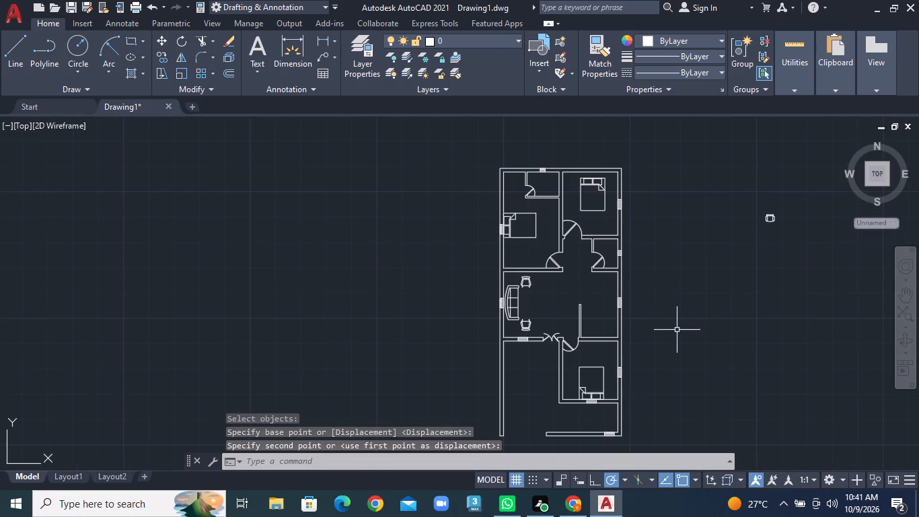
middle_drag(668, 317, 564, 281)
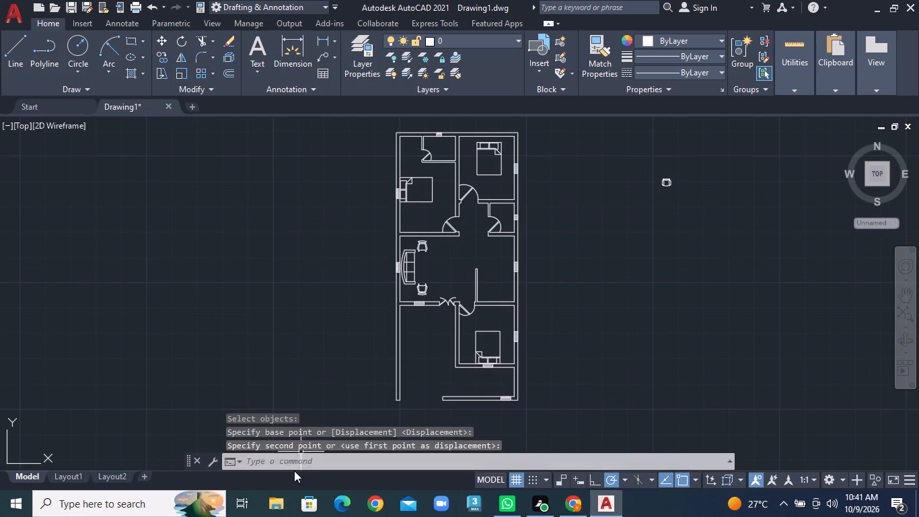
click(294, 465)
text(adc)
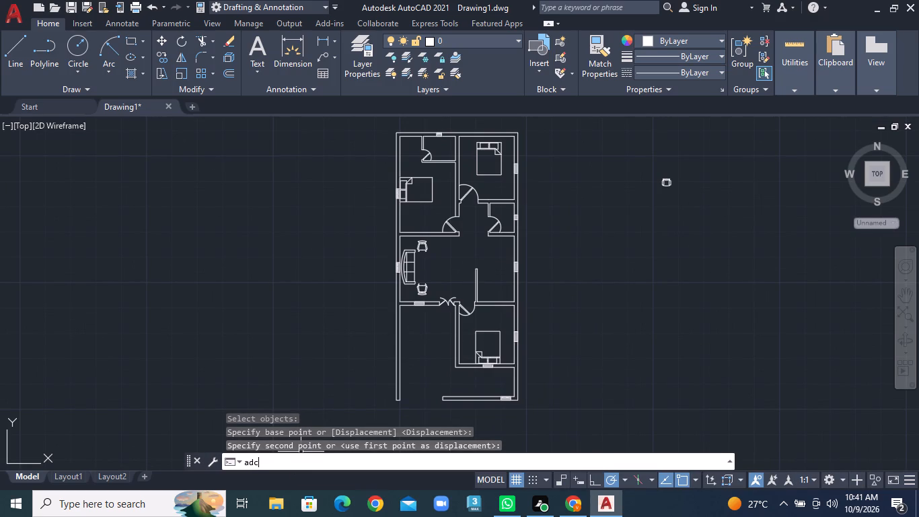
click(285, 378)
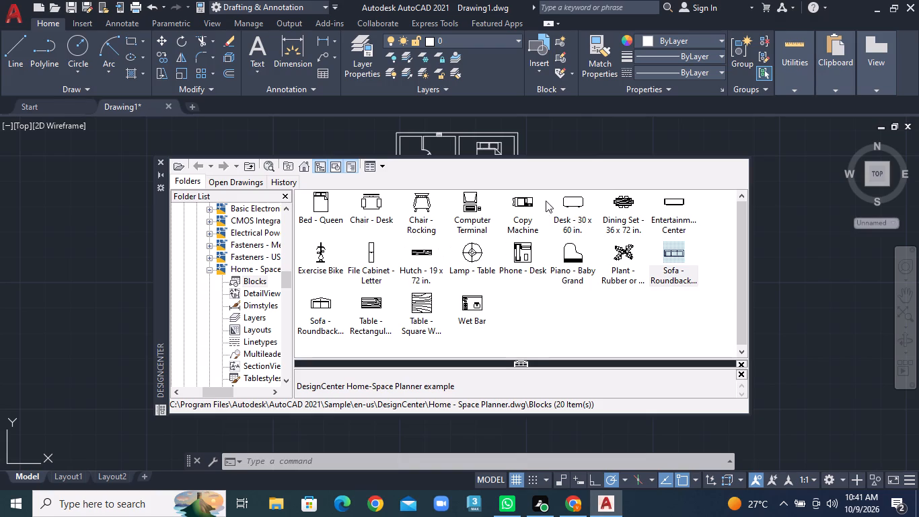
drag(568, 198, 809, 275)
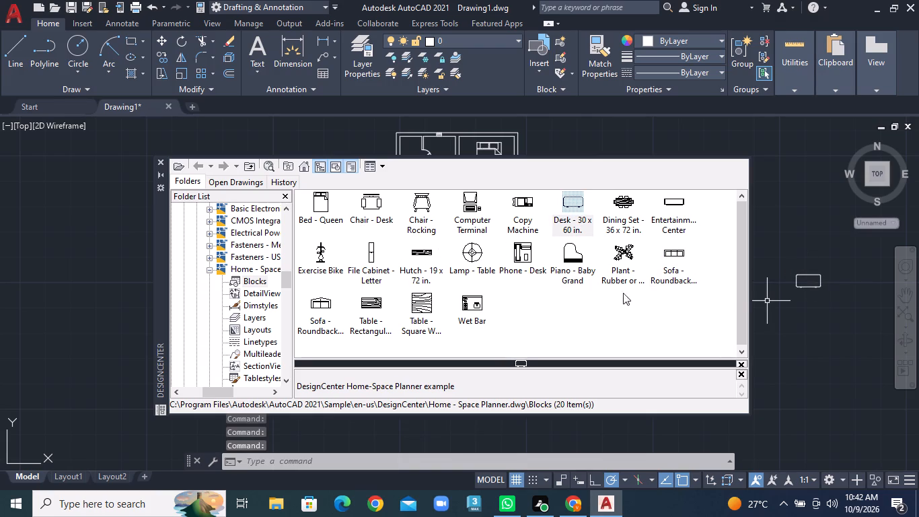
click(163, 160)
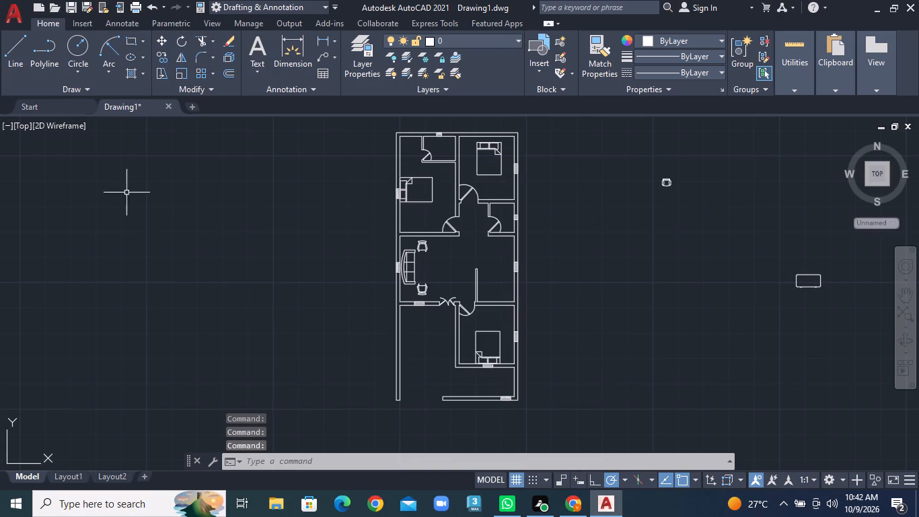
Rotate the desk block to 270 degrees about its lower-left corner so it stands lengthwise north-south.
click(173, 40)
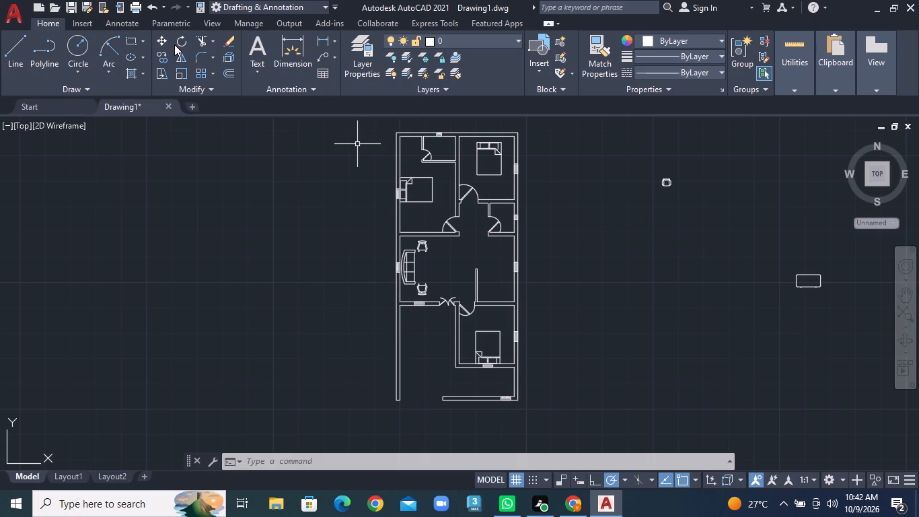
click(182, 41)
click(786, 256)
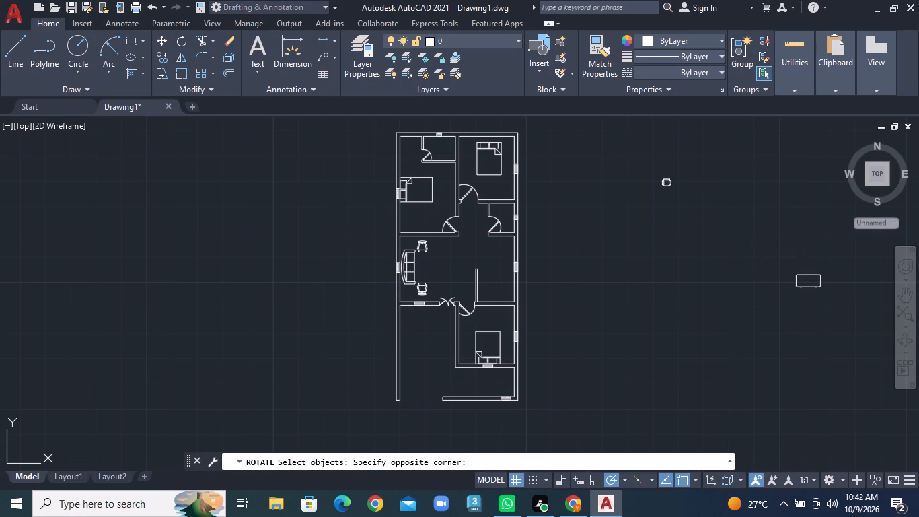
click(842, 315)
right_click(842, 315)
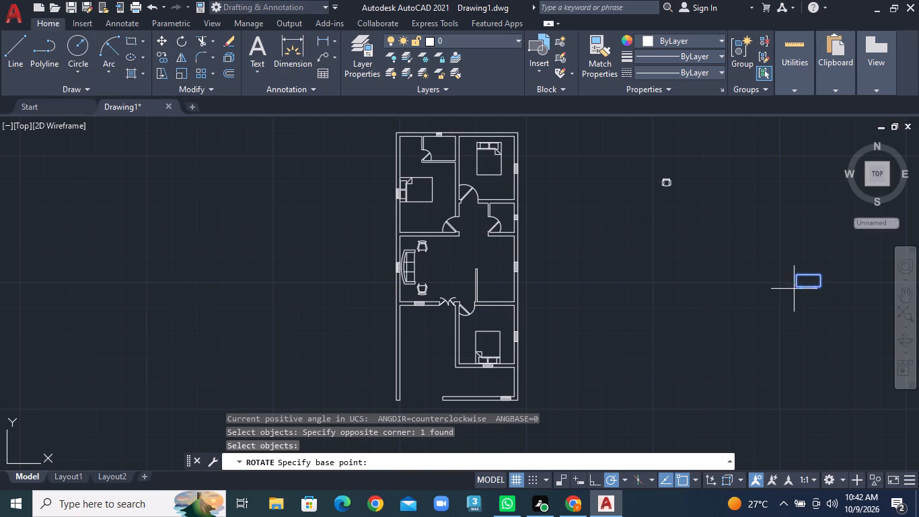
click(794, 289)
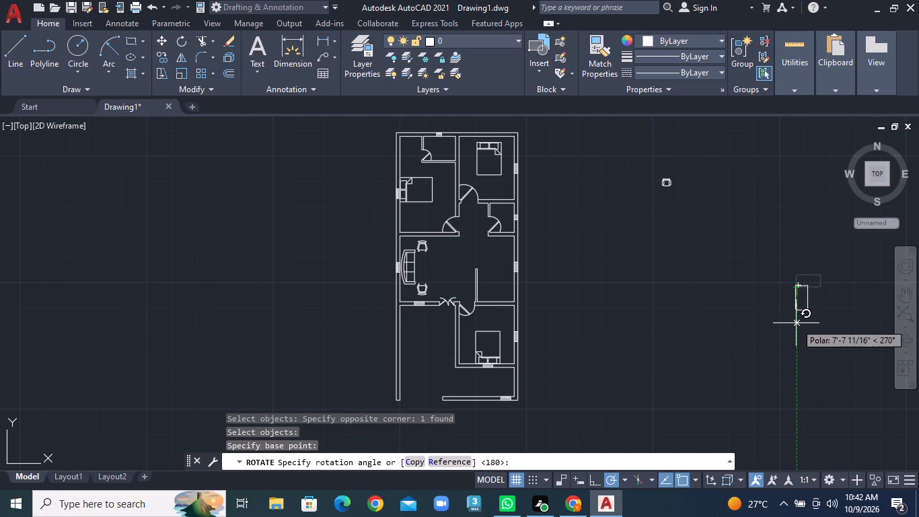
click(796, 323)
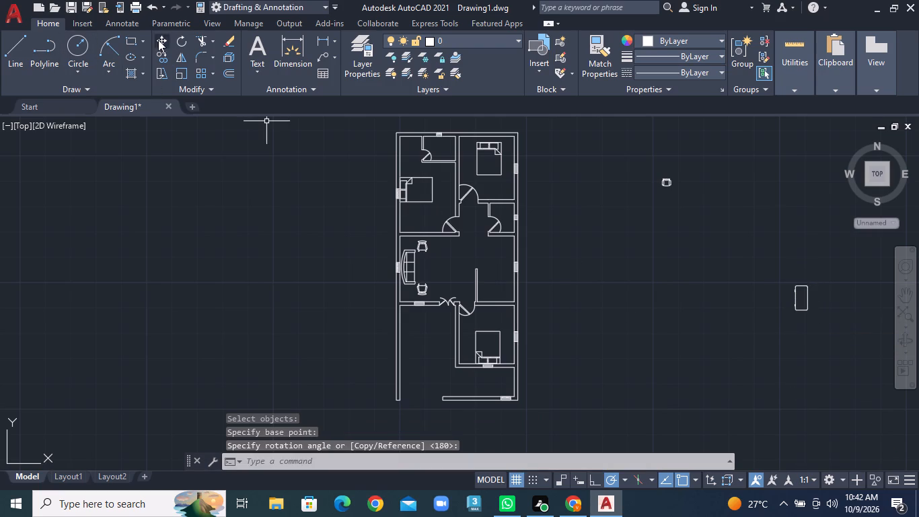
Move the rotated desk by its lower-right corner into the living room, just east of the sofa between the two chairs.
click(155, 39)
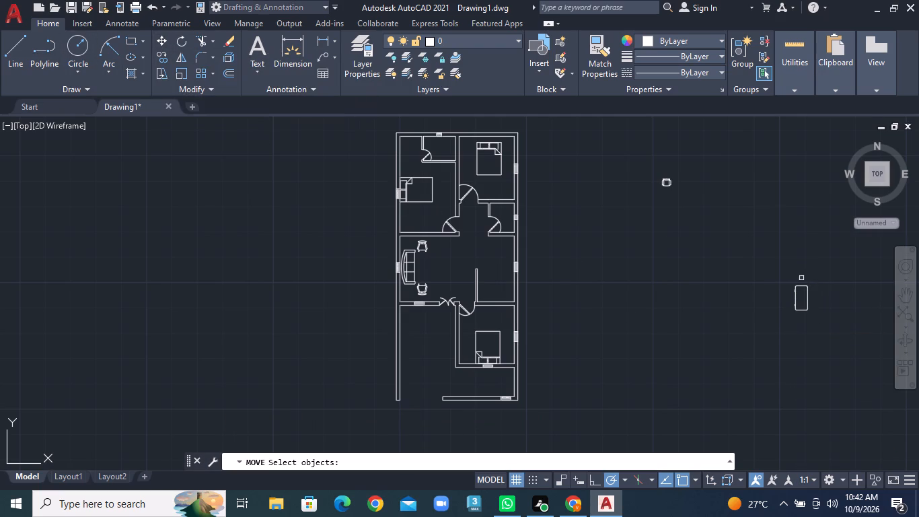
click(776, 263)
click(856, 370)
right_click(839, 338)
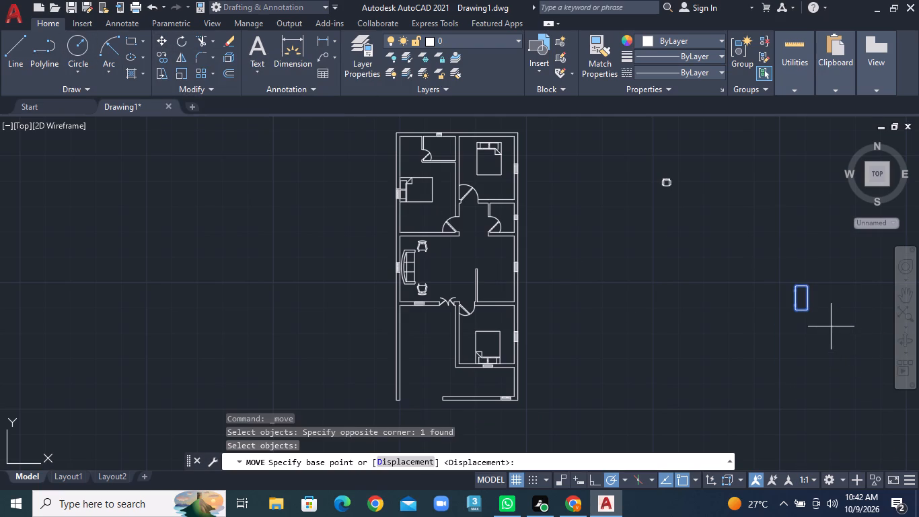
click(807, 314)
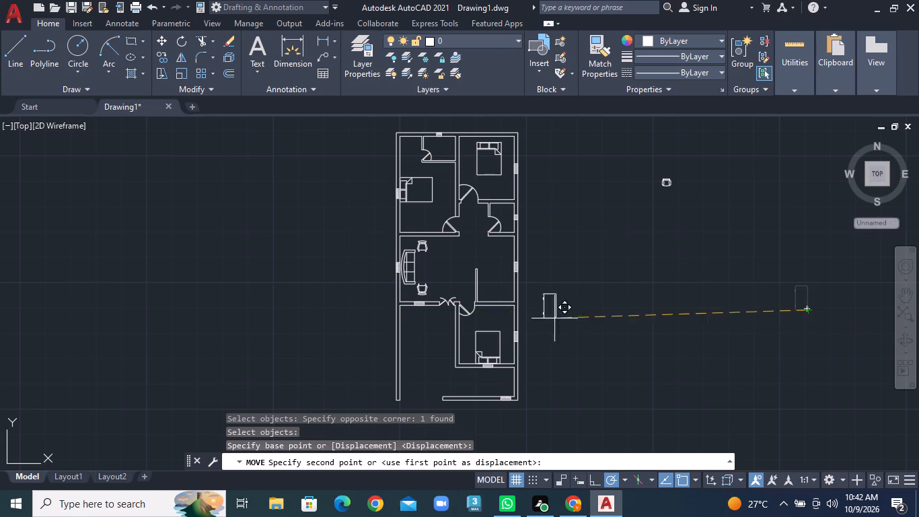
scroll(447, 276, up, 1)
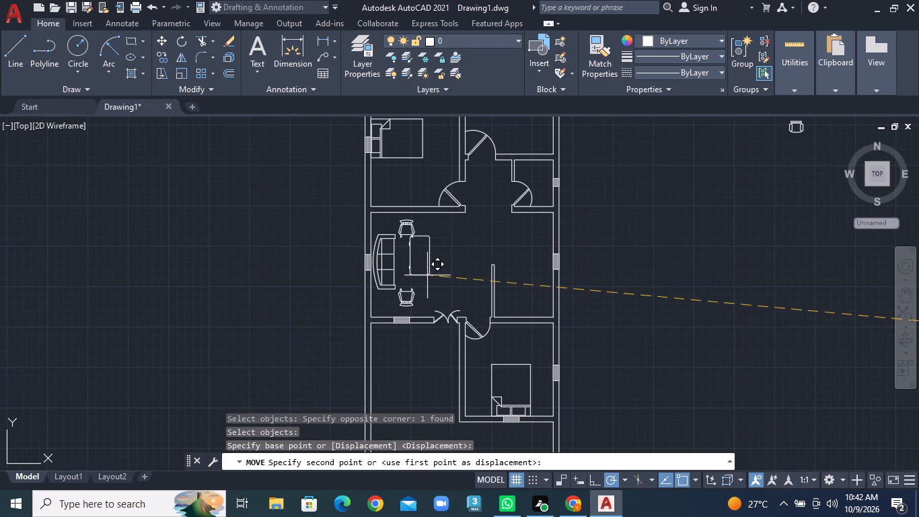
click(417, 281)
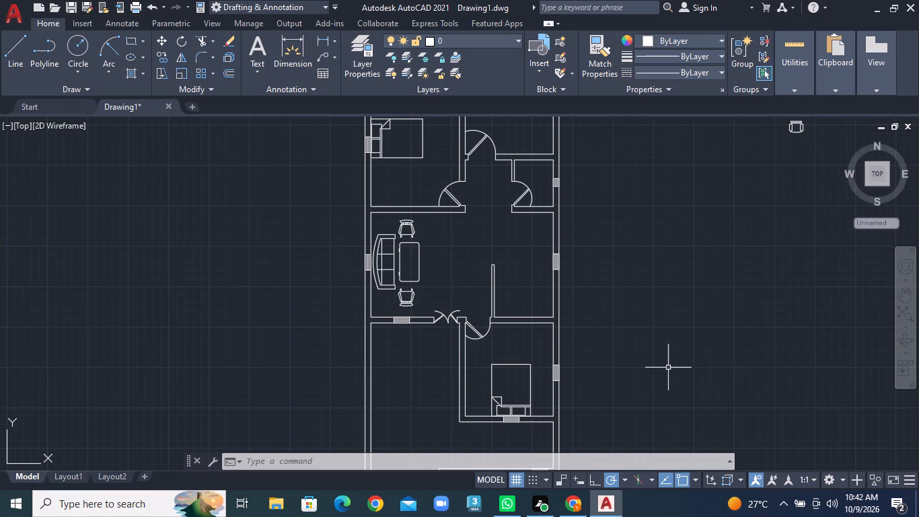
Move the northeast bedroom's bed north by its upper-left corner so its head sits against the north wall.
middle_drag(584, 290, 622, 317)
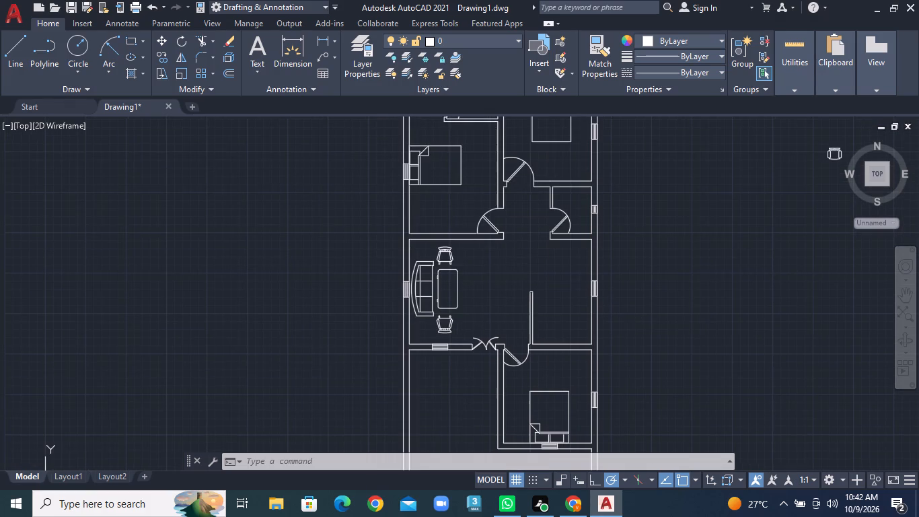
middle_drag(622, 317, 620, 372)
scroll(580, 178, up, 2)
middle_drag(580, 178, 597, 239)
middle_click(598, 294)
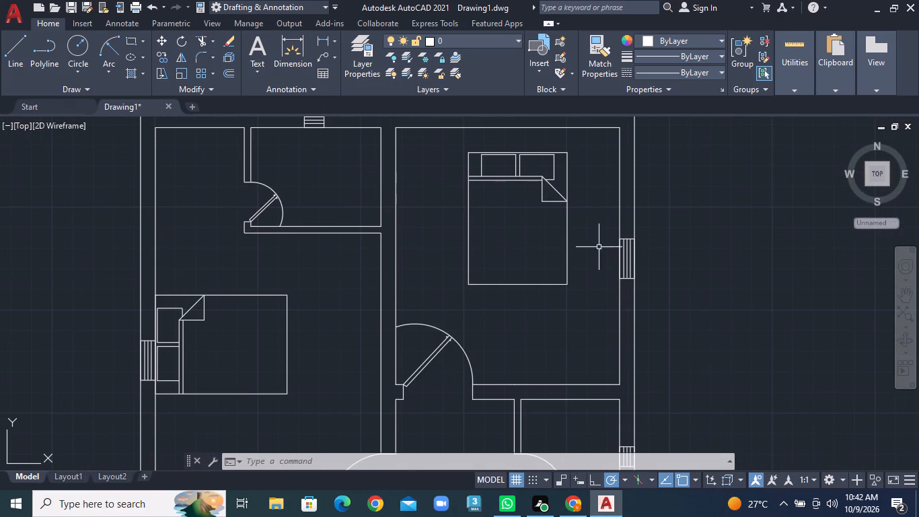
click(163, 38)
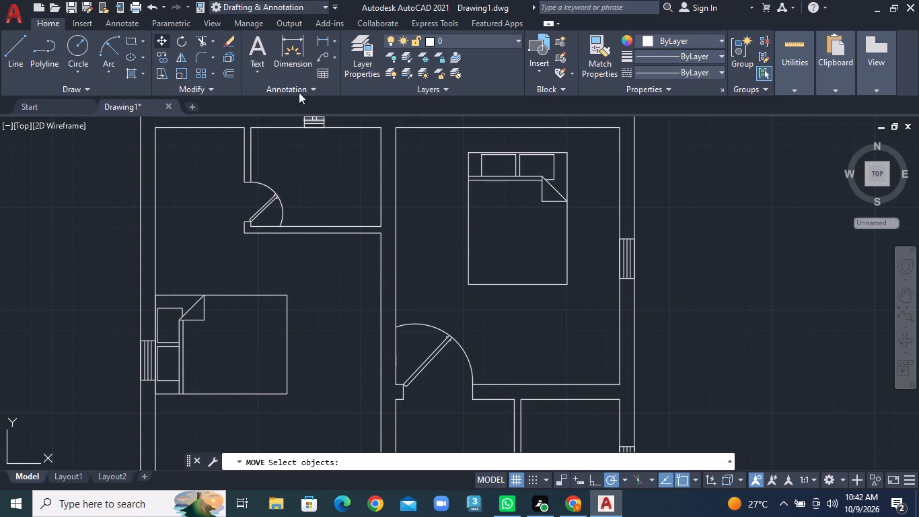
click(481, 169)
right_click(481, 169)
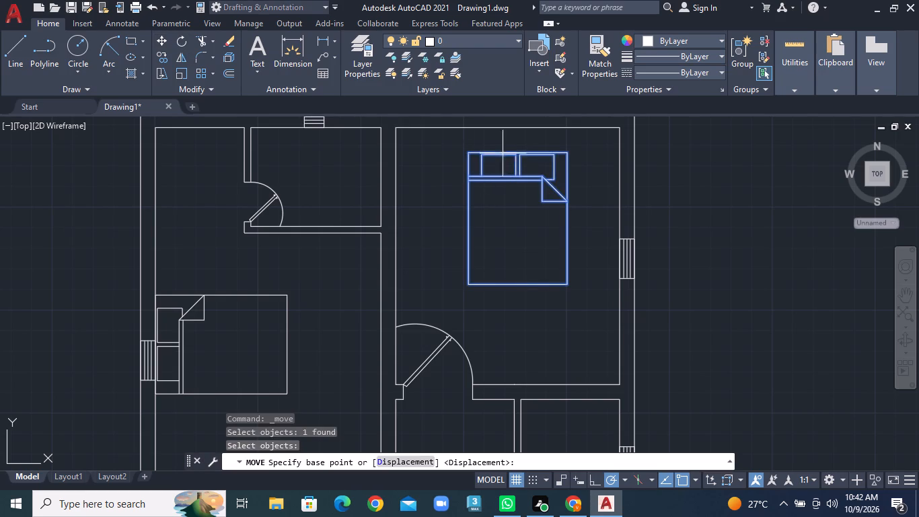
click(469, 152)
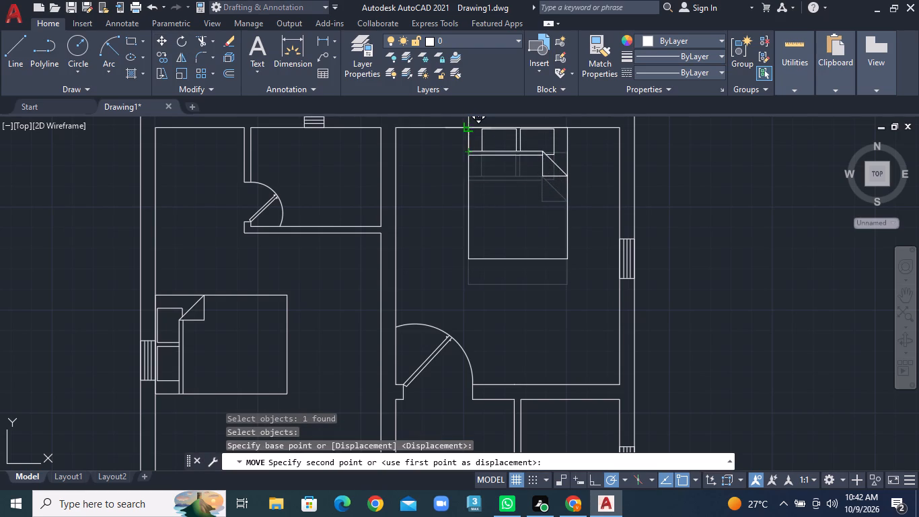
click(466, 131)
Examine the furniture layout across the whole floor plan, from the southern bedroom up to the northwest bedroom's corner by the small room.
scroll(628, 250, down, 2)
scroll(614, 312, down, 1)
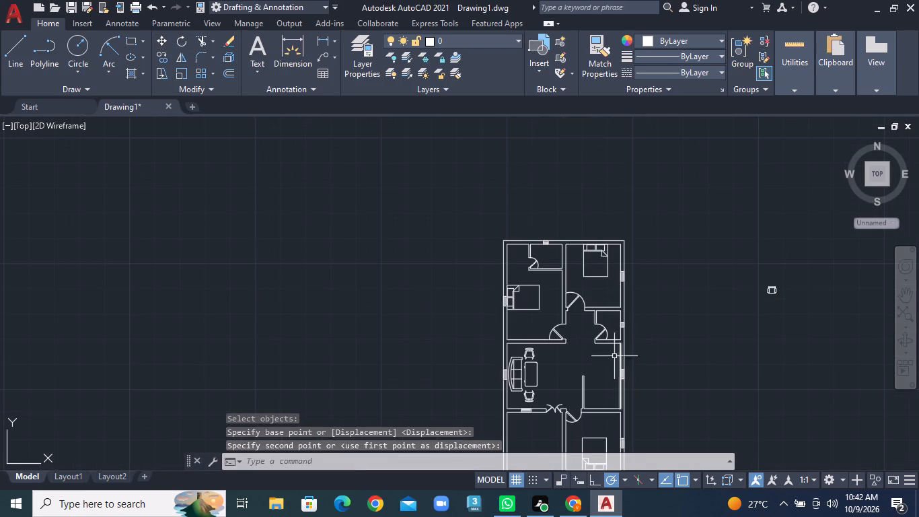
middle_drag(595, 361, 516, 176)
scroll(526, 271, up, 2)
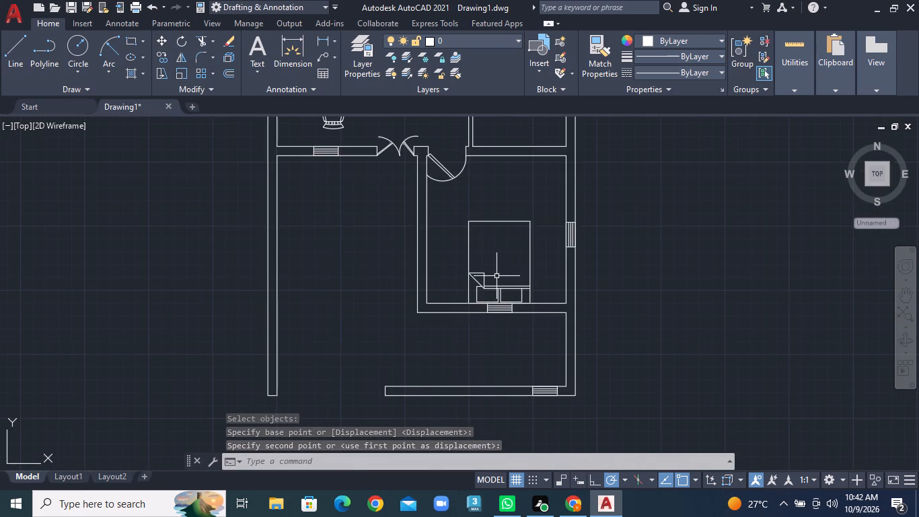
scroll(496, 276, up, 1)
scroll(502, 263, down, 2)
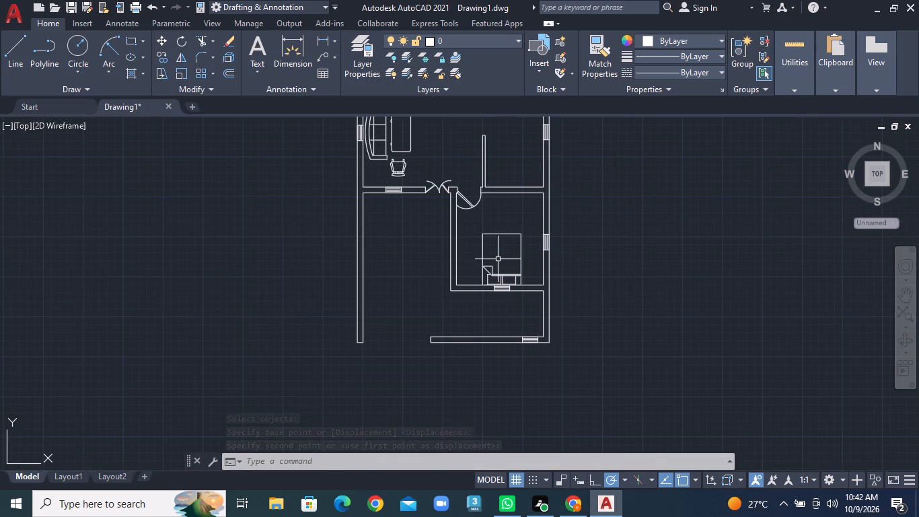
middle_drag(498, 259, 506, 265)
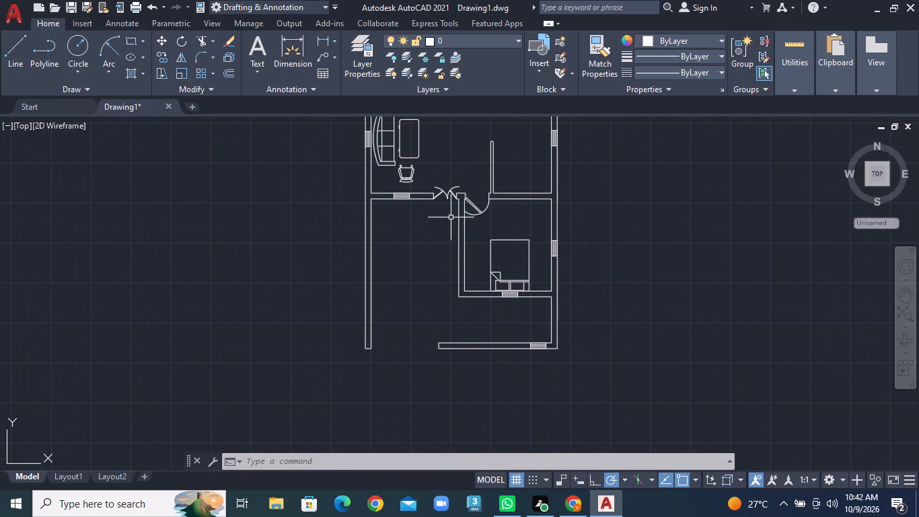
middle_drag(447, 207, 457, 276)
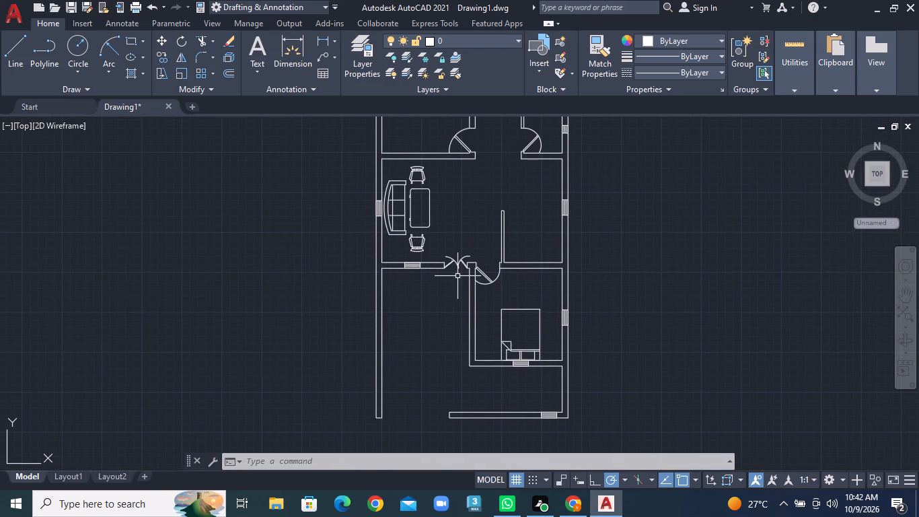
middle_drag(447, 252, 462, 404)
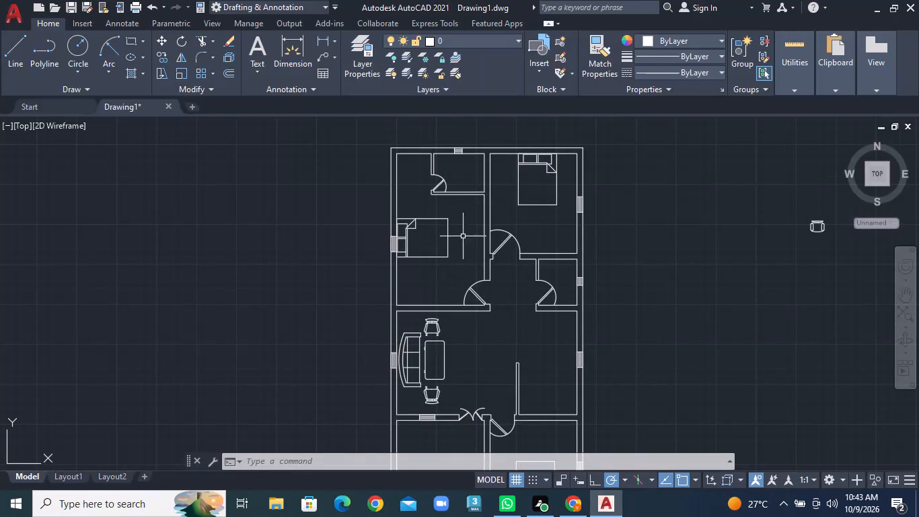
middle_drag(468, 190, 470, 240)
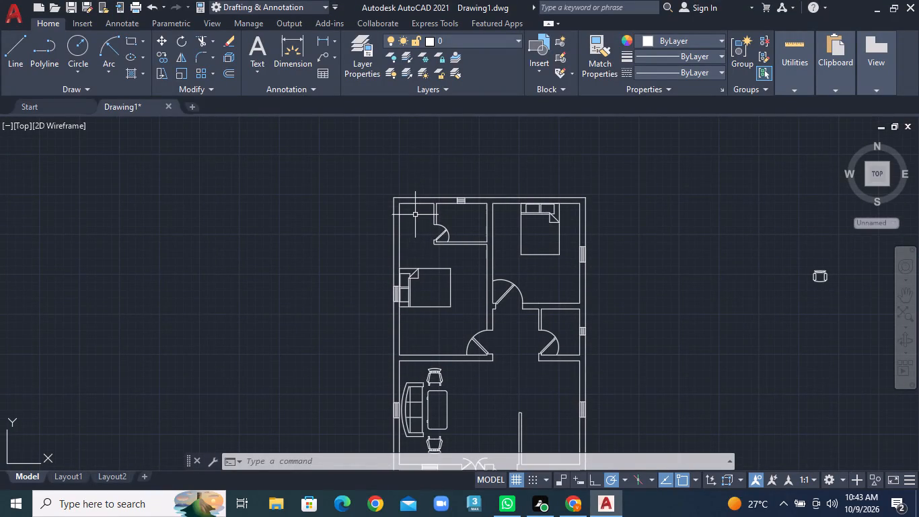
scroll(403, 242, up, 4)
middle_drag(411, 199, 404, 225)
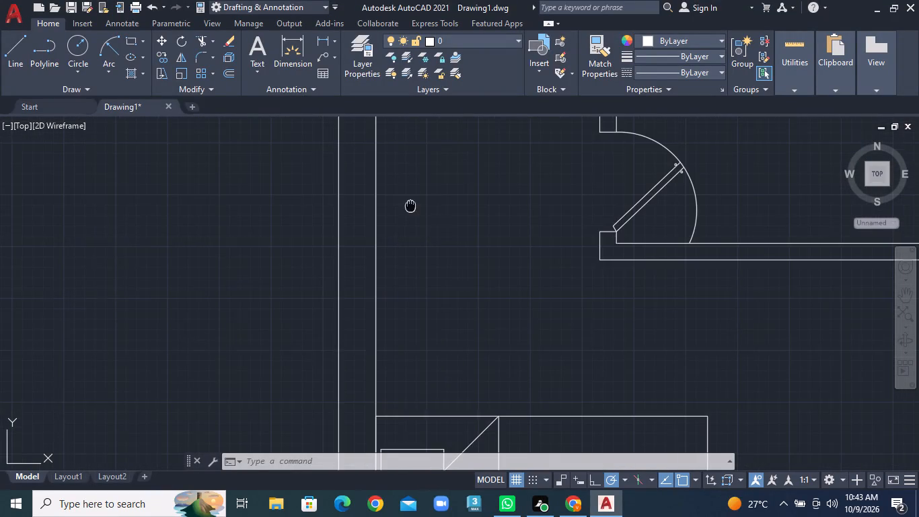
middle_drag(404, 225, 388, 273)
middle_drag(385, 277, 349, 342)
middle_click(338, 361)
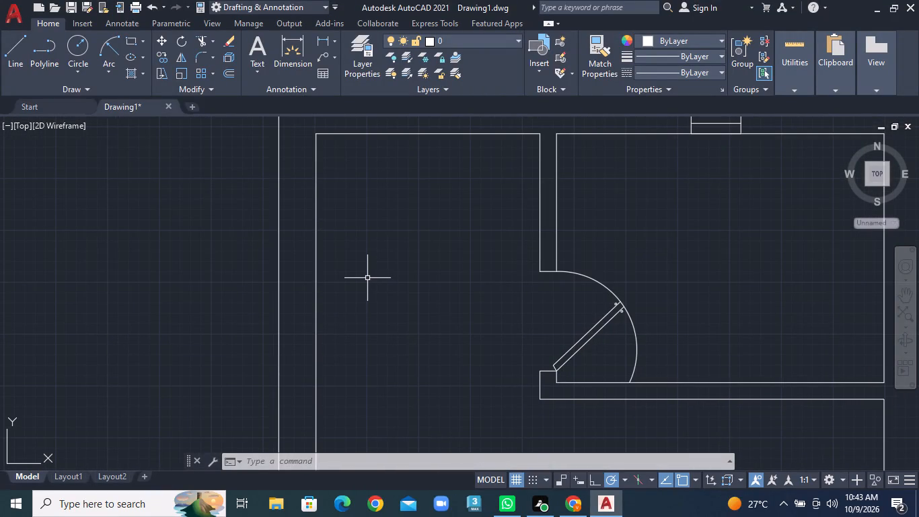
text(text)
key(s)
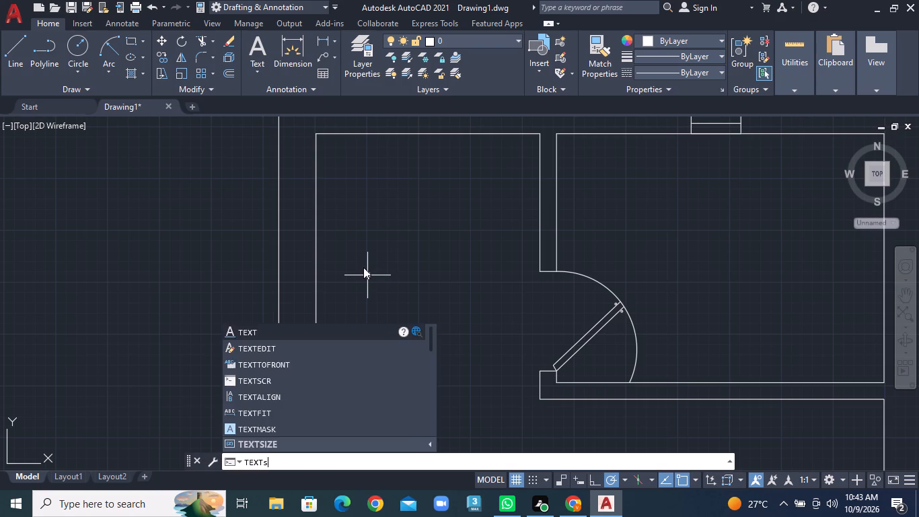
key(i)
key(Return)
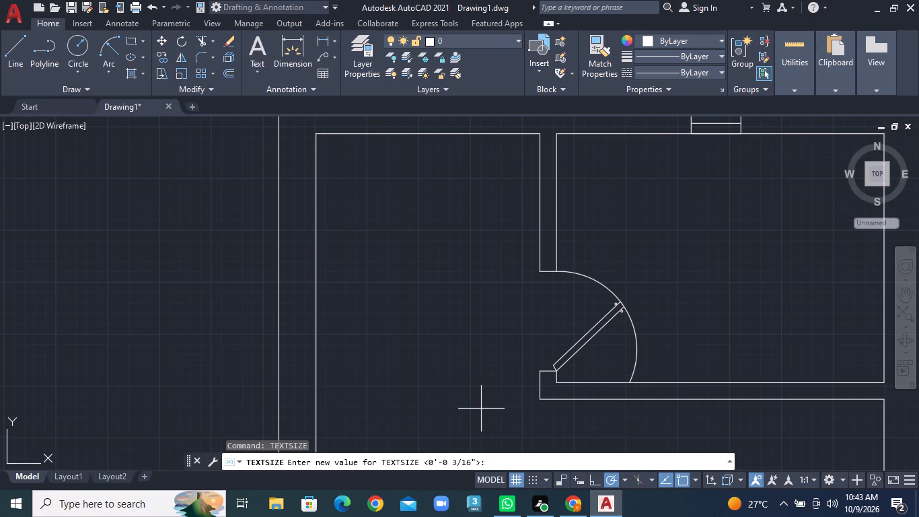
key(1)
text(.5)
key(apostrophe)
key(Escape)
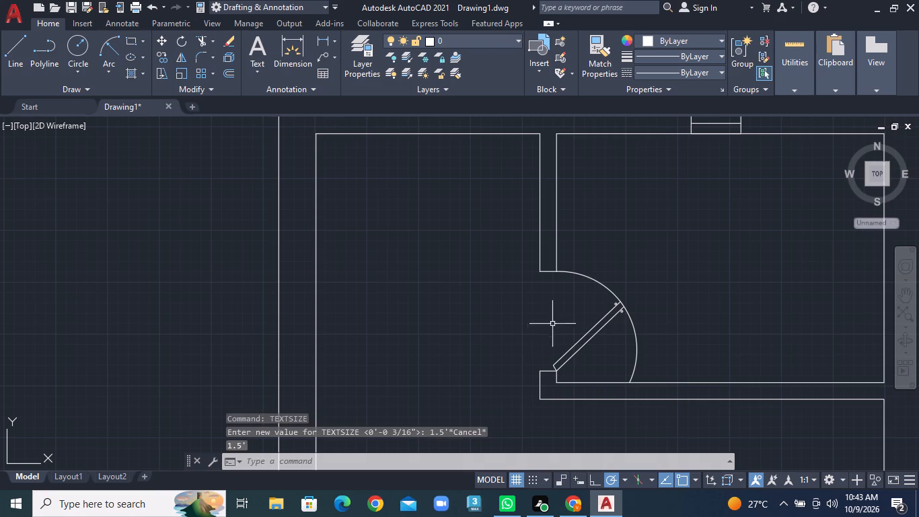
Set the default text height (TEXTSIZE) to 1'.
right_click(461, 296)
click(505, 52)
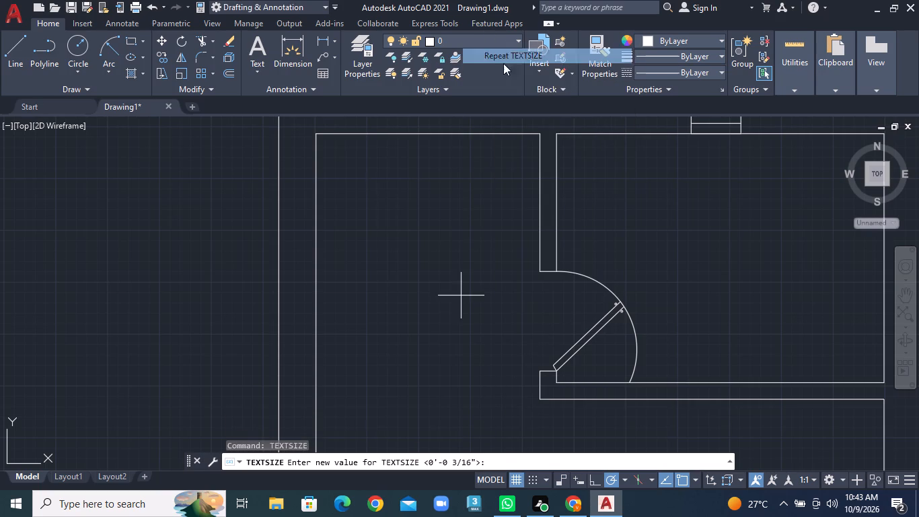
text(1')
key(Return)
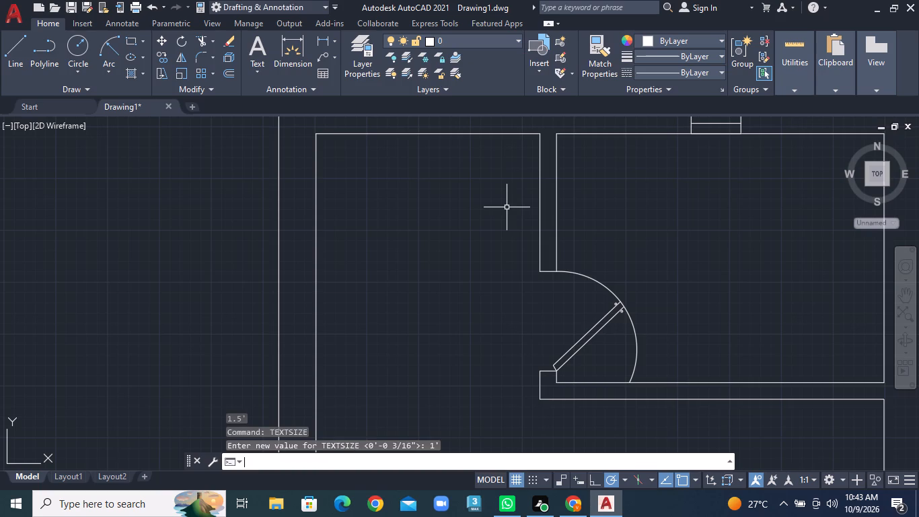
Add multiline text reading DRESS with 4'6"X5'0" on a second line in the small northwest room.
key(m)
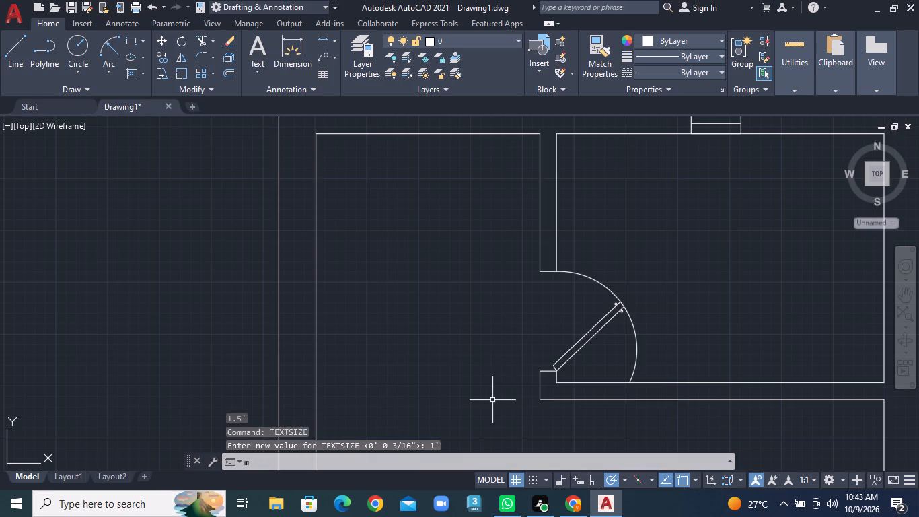
key(t)
key(Return)
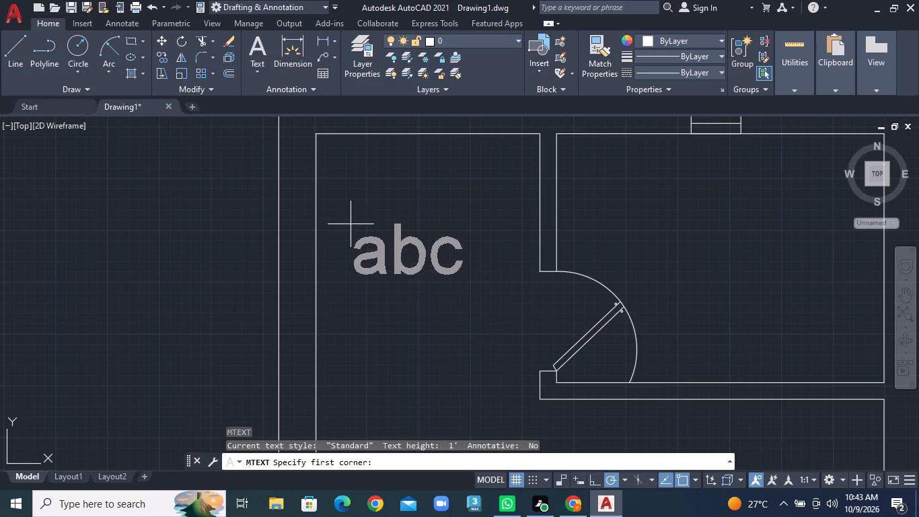
click(348, 171)
click(494, 258)
key(d)
key(r)
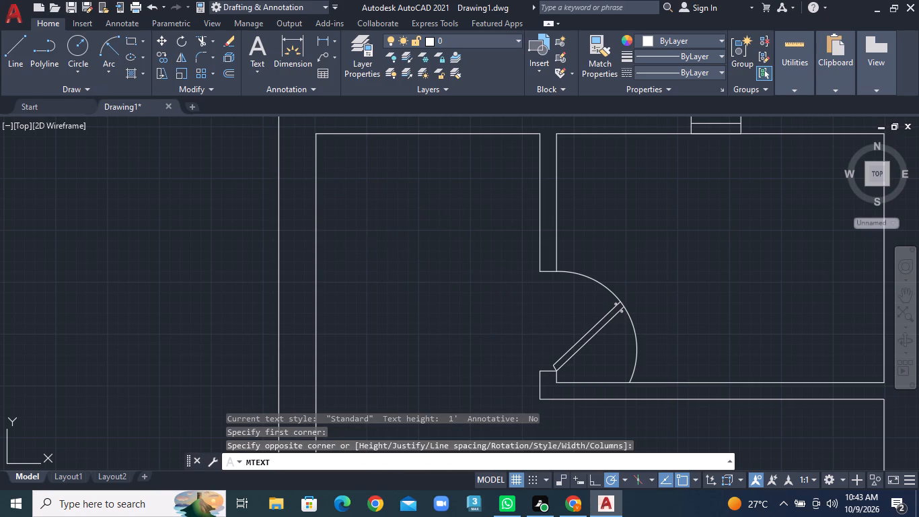
key(e)
key(s)
key(s)
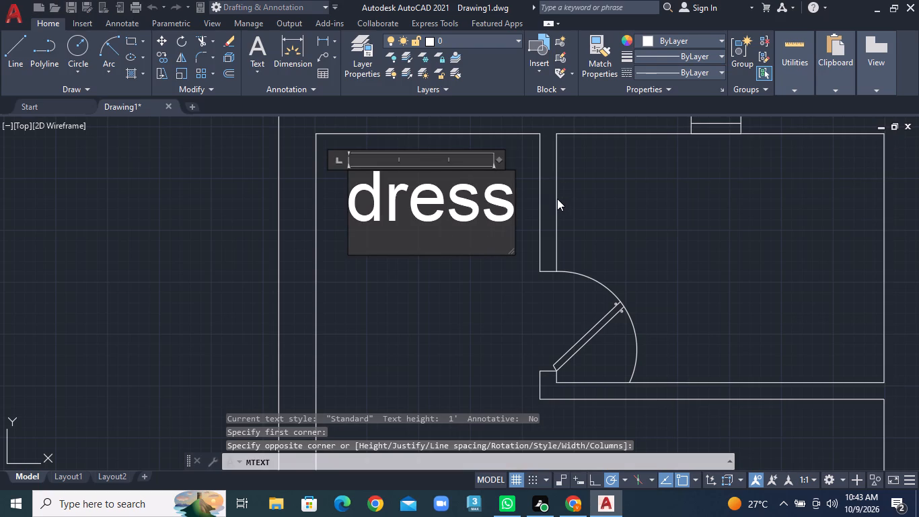
text(DRESS)
key(Return)
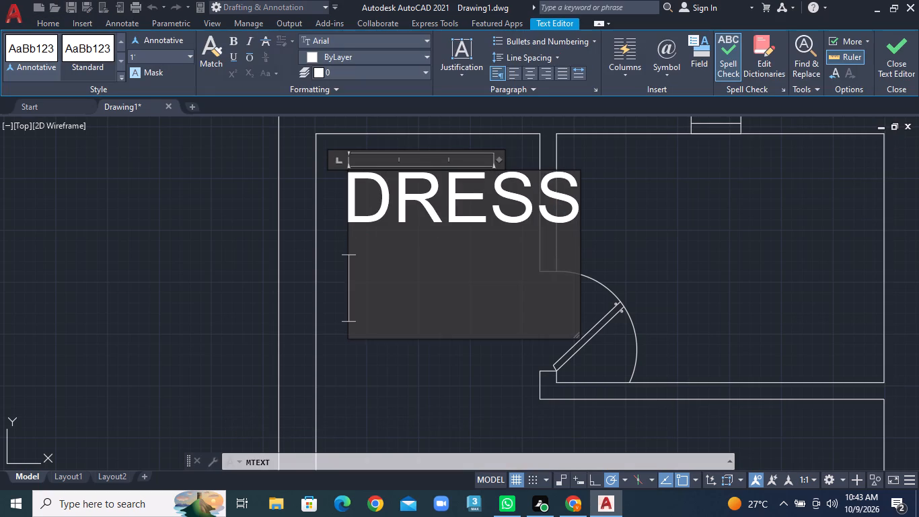
text(4'6")
text(X5'0")
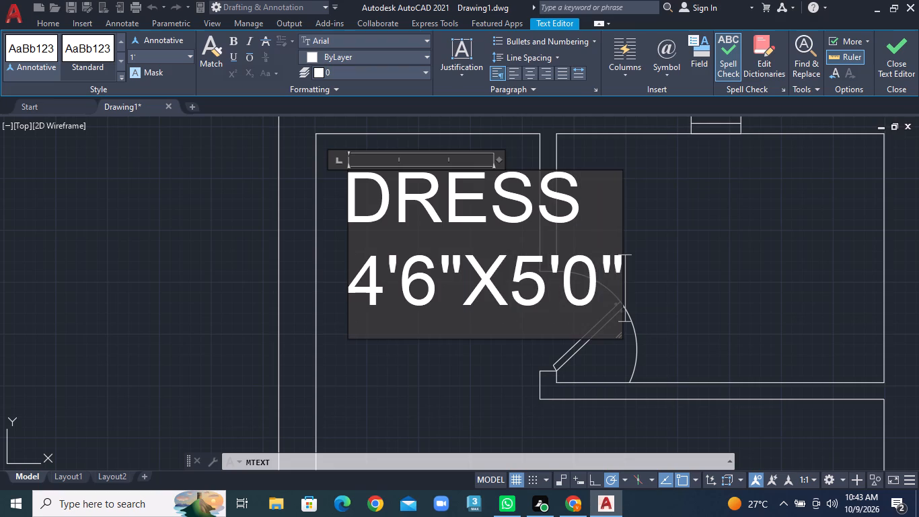
click(431, 361)
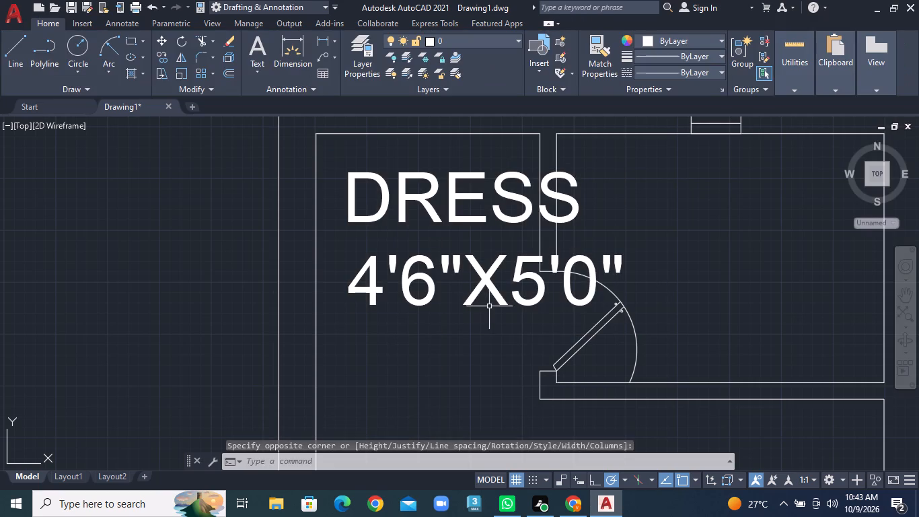
Move the DRESS label by its upper-left corner southwest onto the inner face of the room's west wall.
scroll(509, 300, down, 3)
scroll(622, 308, down, 1)
middle_drag(614, 320, 420, 310)
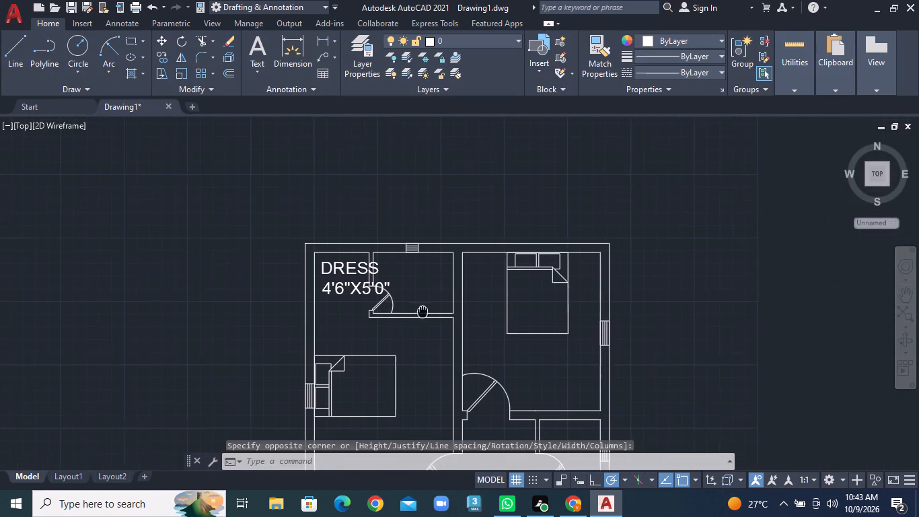
scroll(342, 267, up, 2)
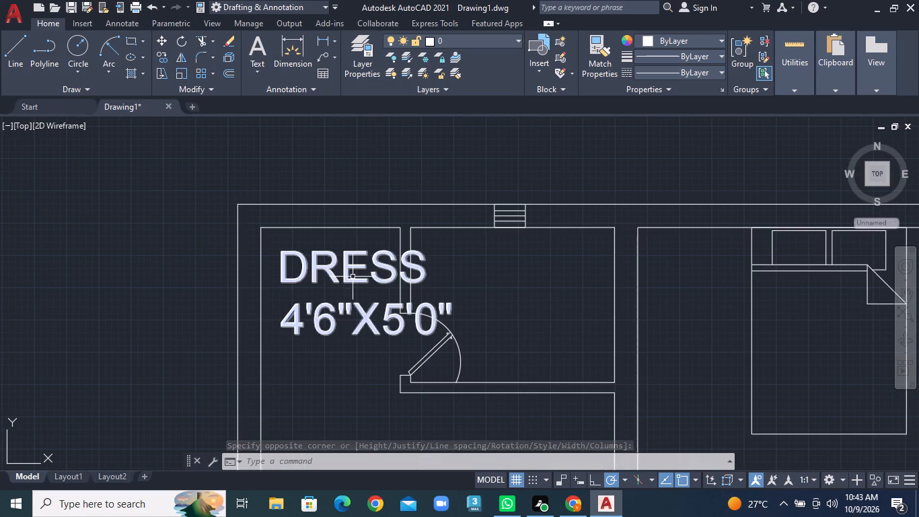
click(164, 39)
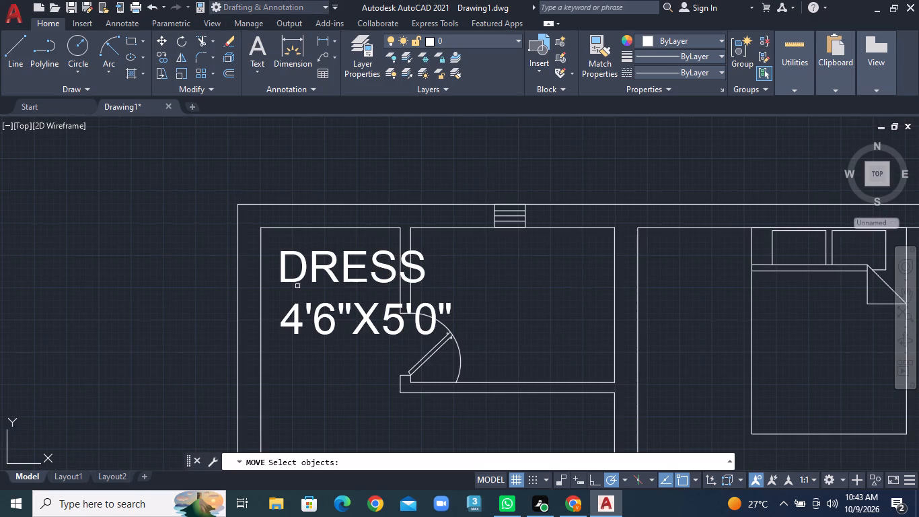
click(297, 278)
right_click(297, 278)
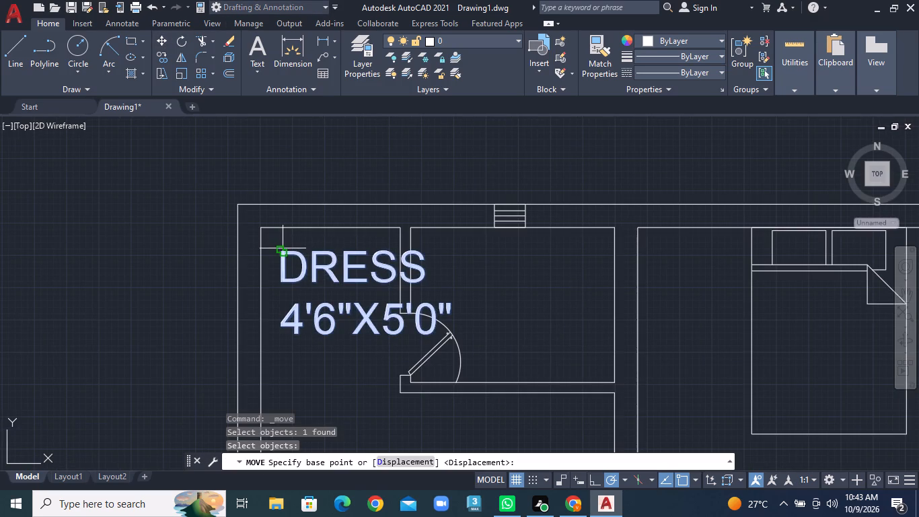
click(283, 250)
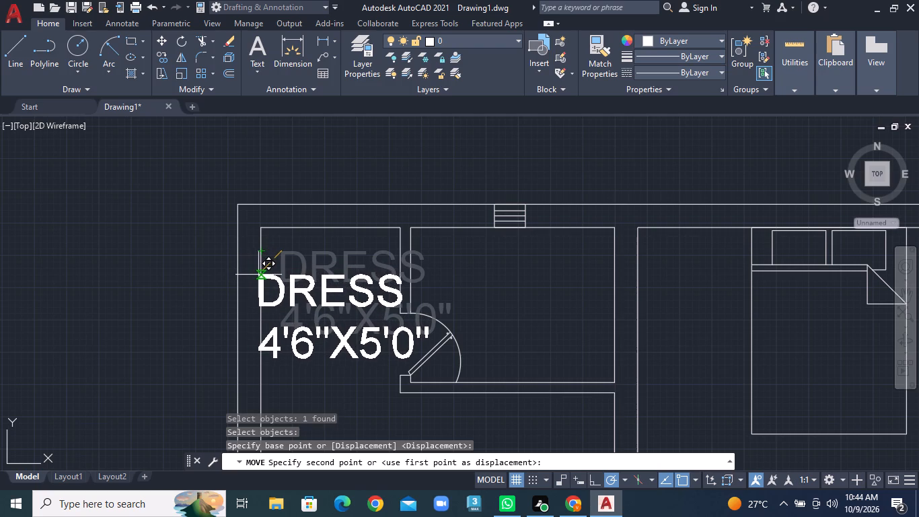
click(259, 275)
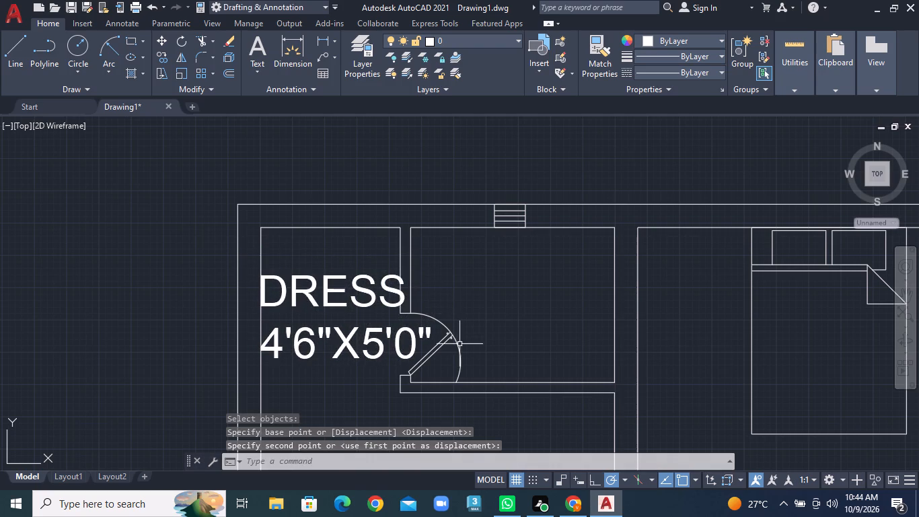
Add multiline text reading TOILET with 6'7"X5'0" below it in the small room east of the dress room.
scroll(460, 345, down, 2)
middle_drag(512, 355, 376, 277)
scroll(342, 212, up, 1)
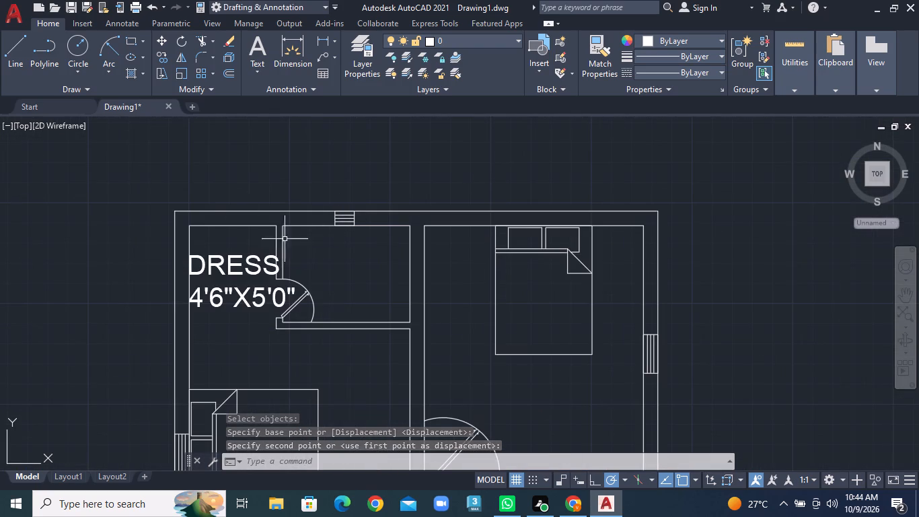
key(m)
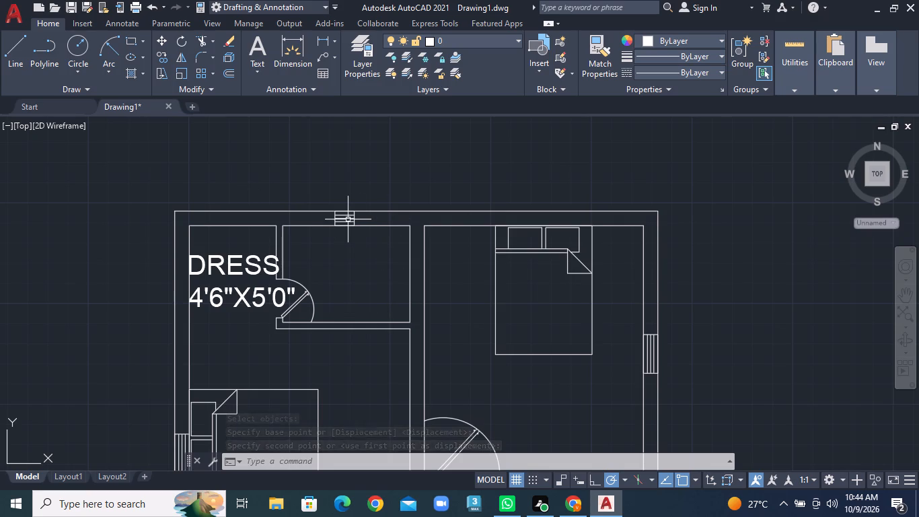
key(t)
key(Return)
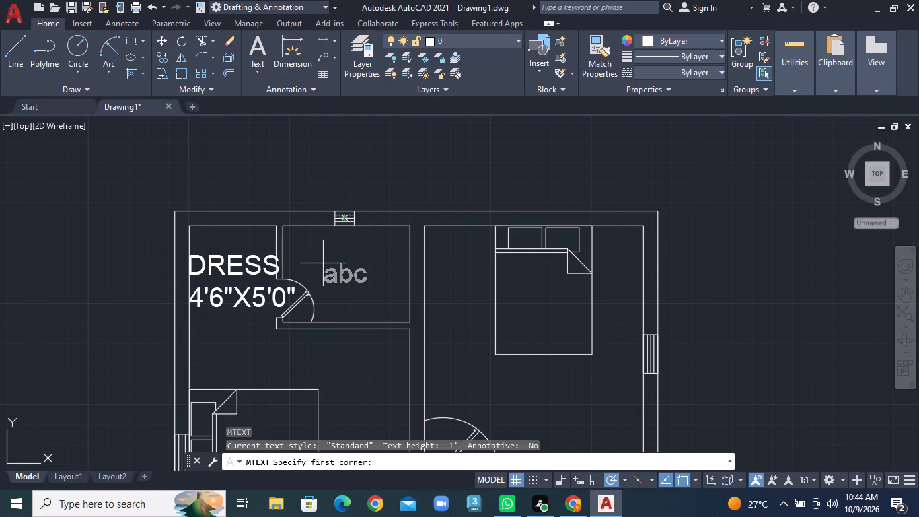
click(306, 249)
click(404, 281)
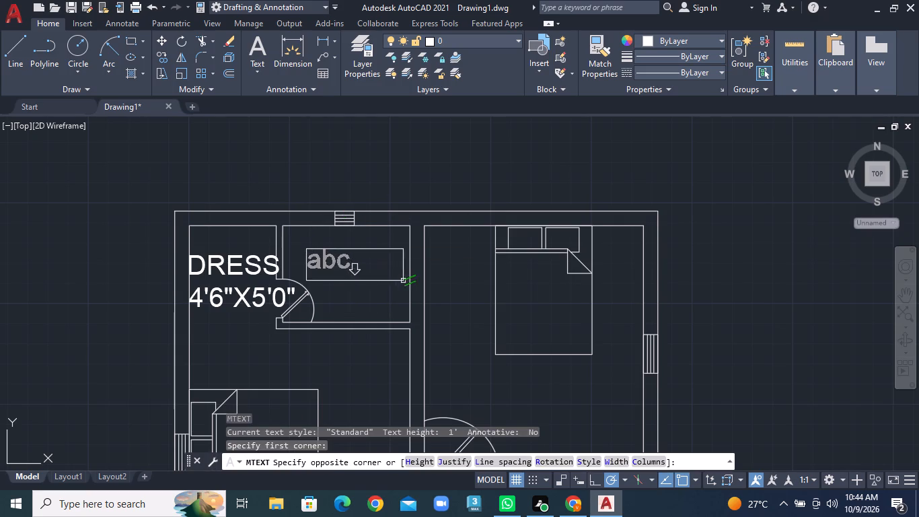
text(TOILET)
key(Return)
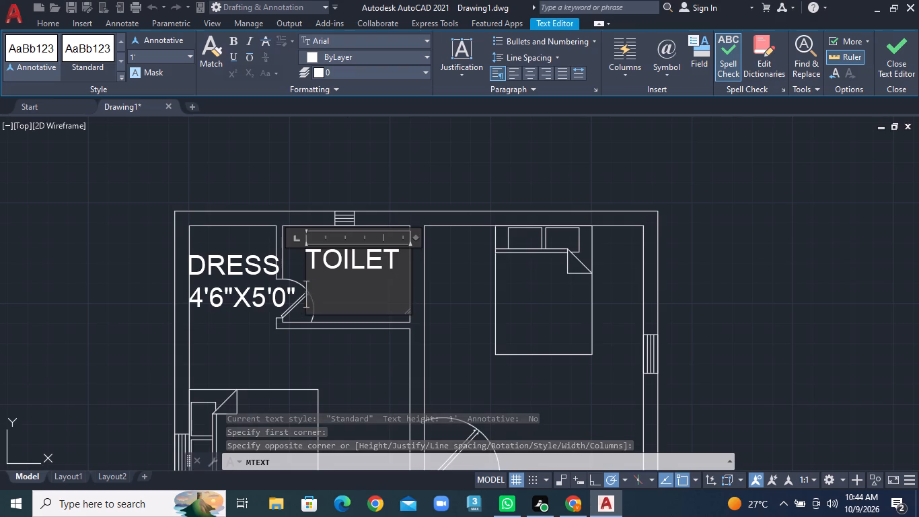
text(6'7"X)
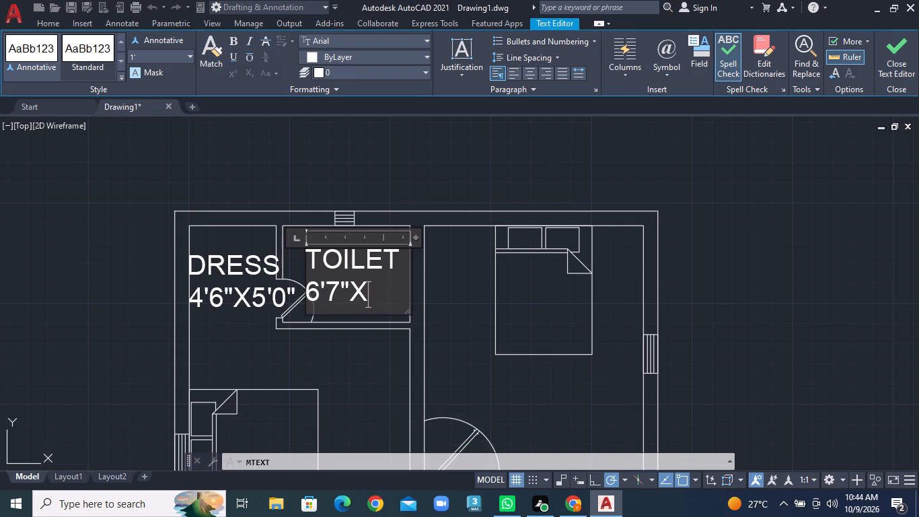
text(5'0")
click(455, 311)
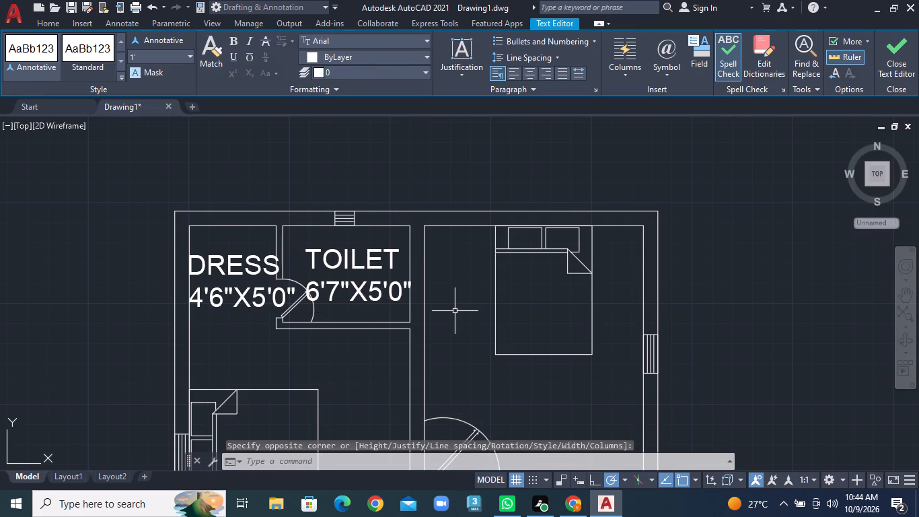
Add multiline text reading BED ROOM with 11'5"X13'0" below it in the northeast bedroom, south of the bed.
scroll(441, 322, down, 1)
middle_drag(441, 329, 405, 249)
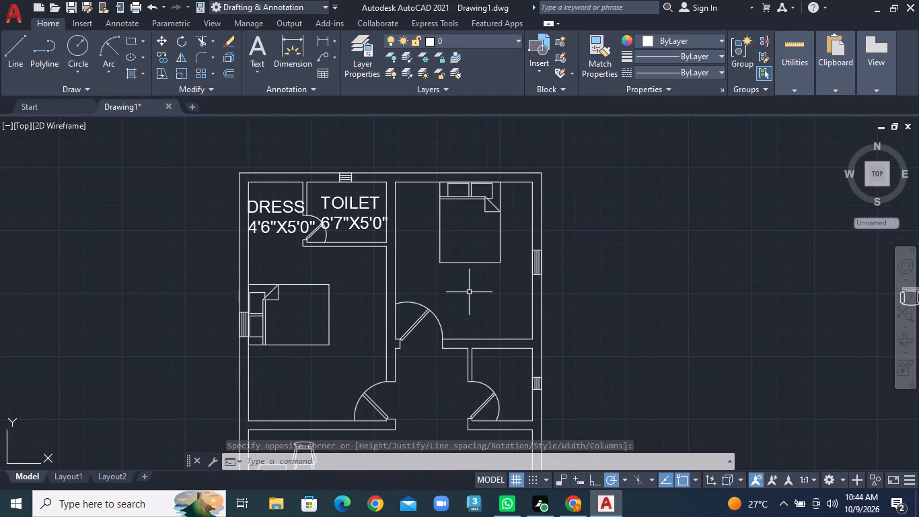
scroll(469, 292, up, 1)
right_click(521, 296)
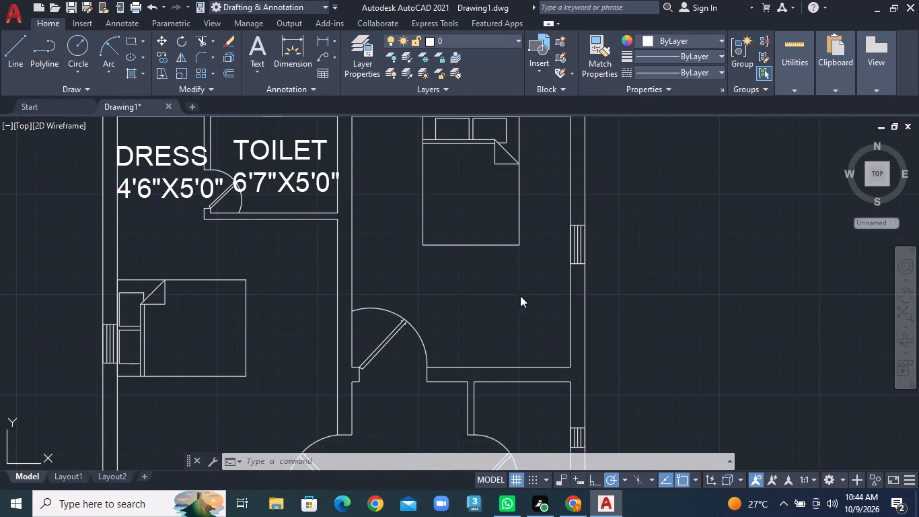
click(581, 57)
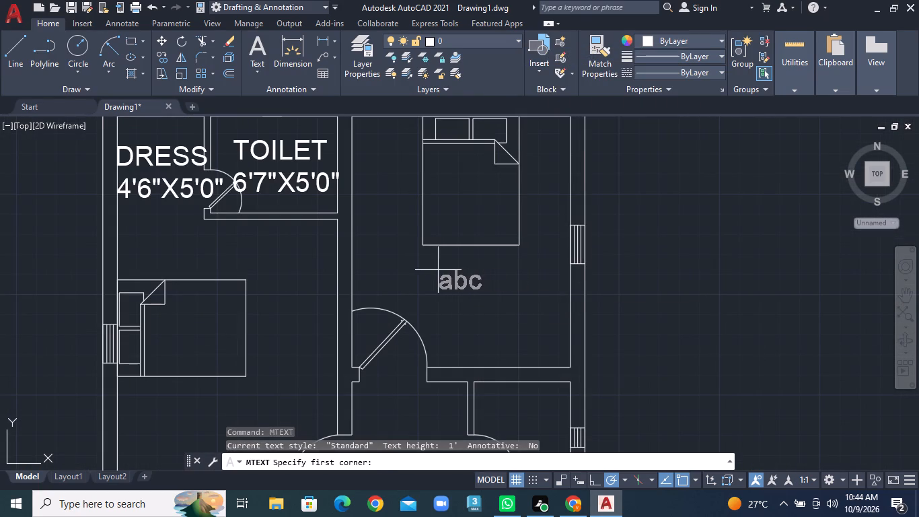
click(427, 271)
click(556, 339)
text(MTEXT)
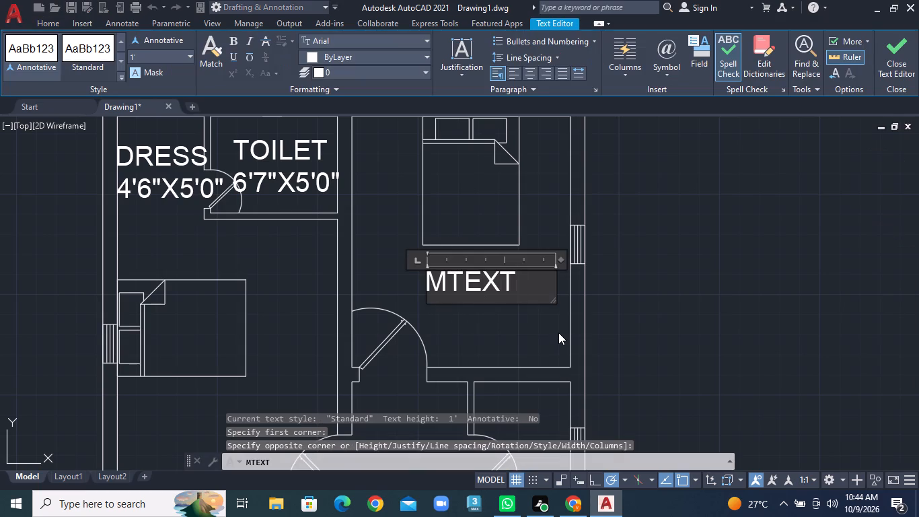
key(BackSpace)
key(BackSpace)
key(BackSpace)
key(BackSpace)
key(BackSpace)
key(BackSpace)
key(BackSpace)
key(BackSpace)
key(BackSpace)
key(BackSpace)
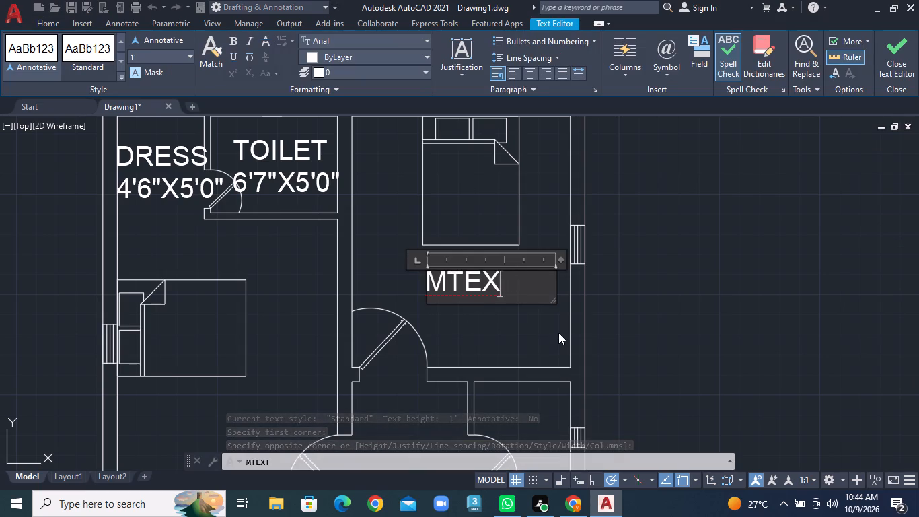
text(BE)
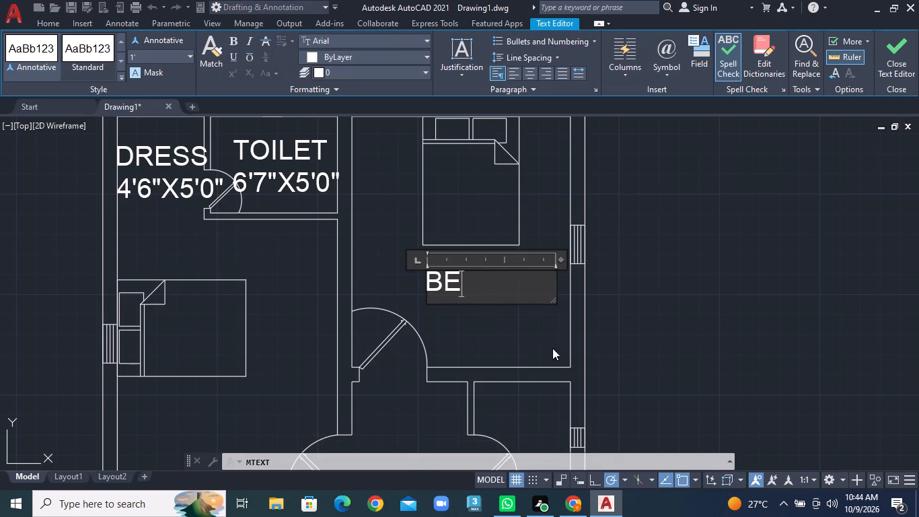
key(d)
key(space)
key(r)
key(o)
key(o)
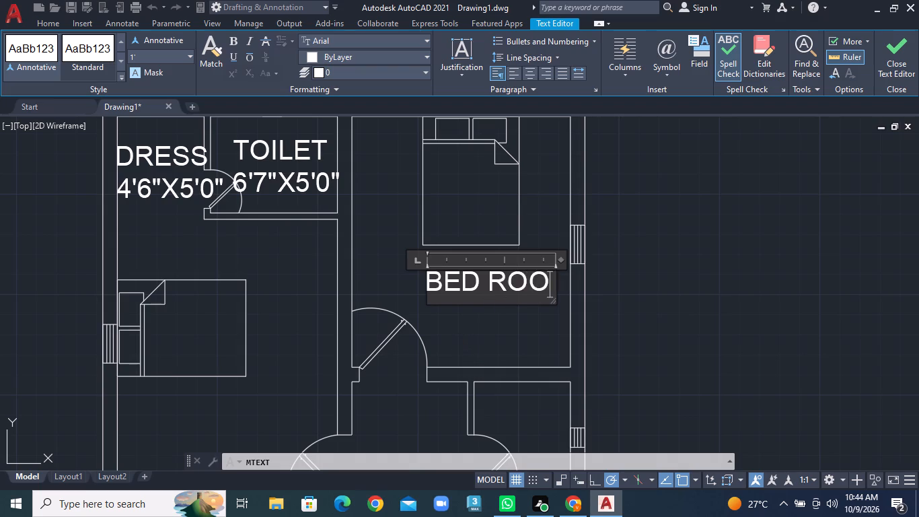
key(m)
key(Return)
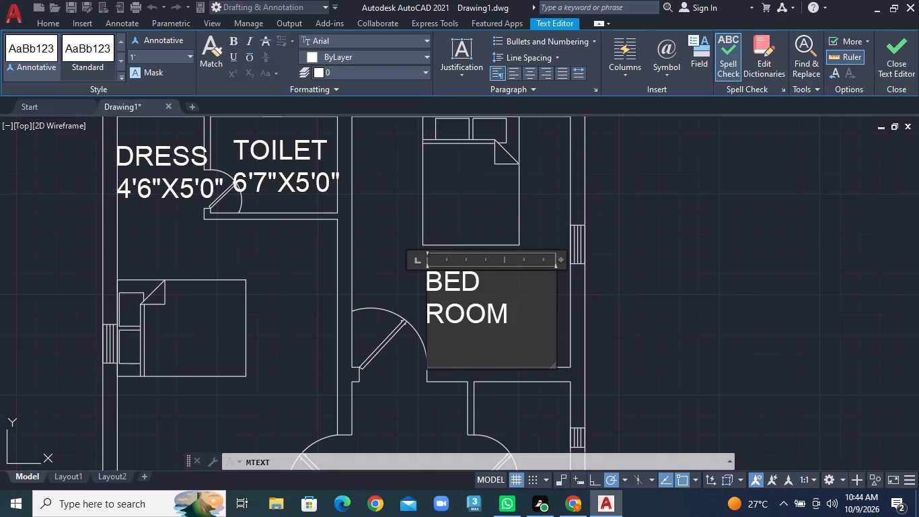
text(11;)
key(BackSpace)
text('5")
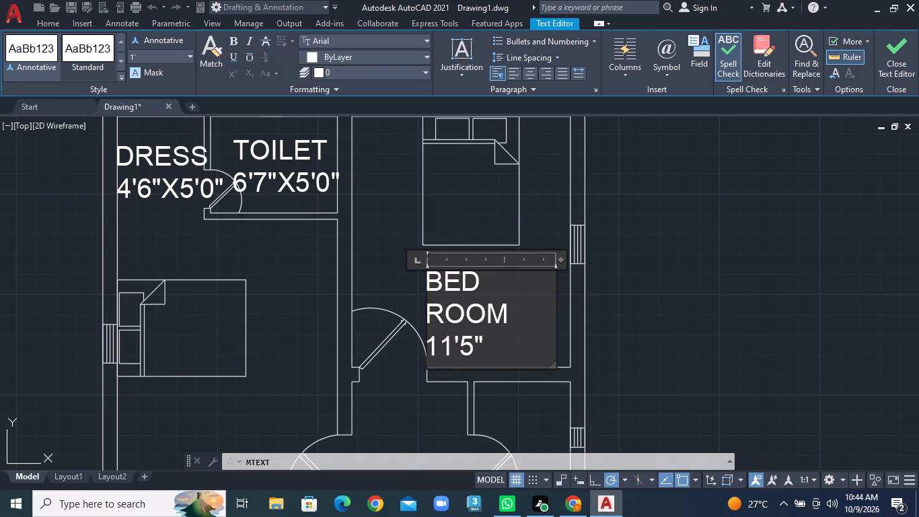
key(x)
text(13'0)
key(shift+quotedbl)
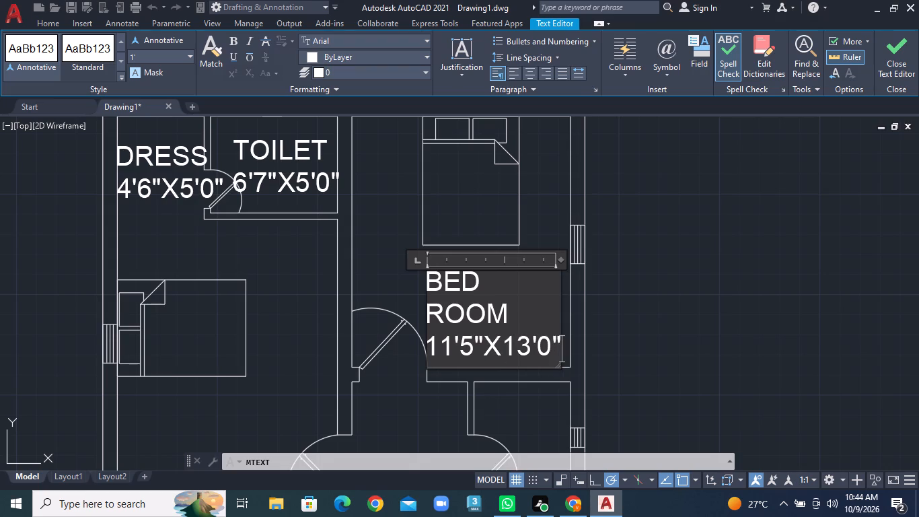
click(595, 300)
scroll(643, 265, down, 2)
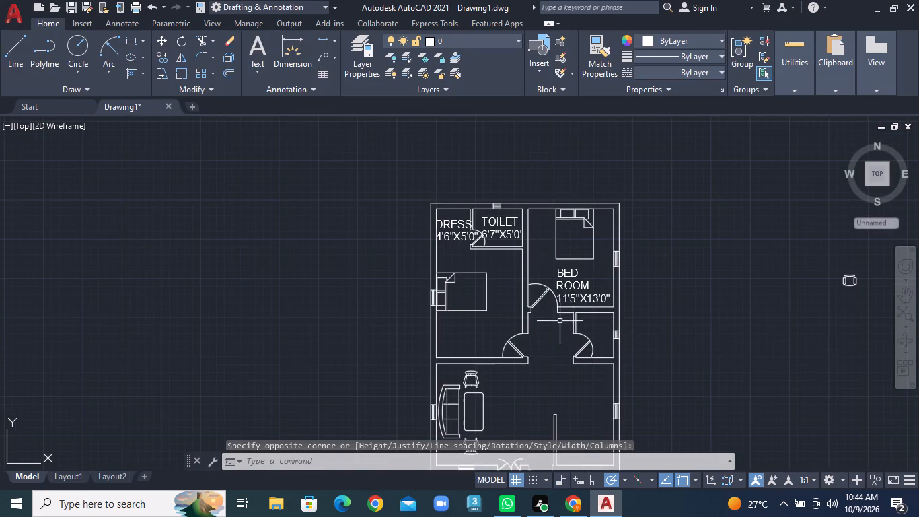
middle_drag(560, 321, 543, 211)
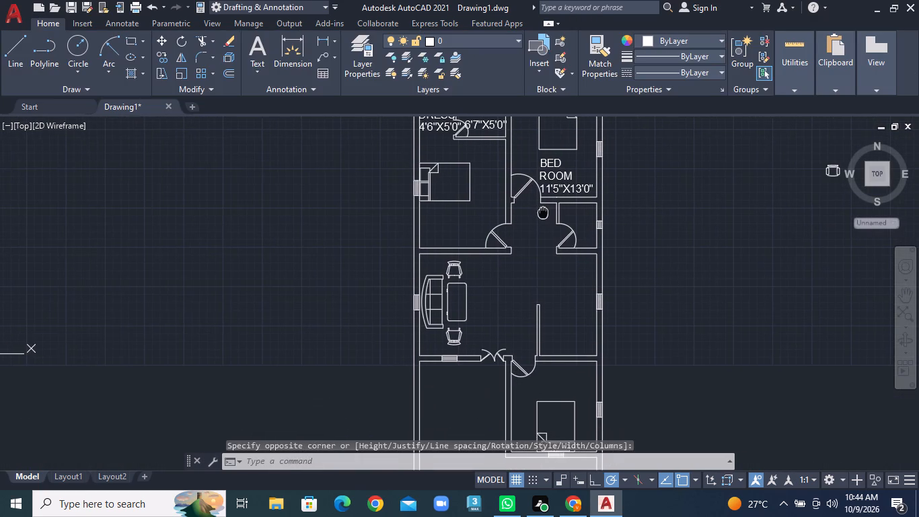
Add multiline text reading BED ROOM with 11'5"X14'5" below it in the west bedroom, south of the bed.
middle_drag(543, 211, 543, 242)
scroll(478, 247, up, 2)
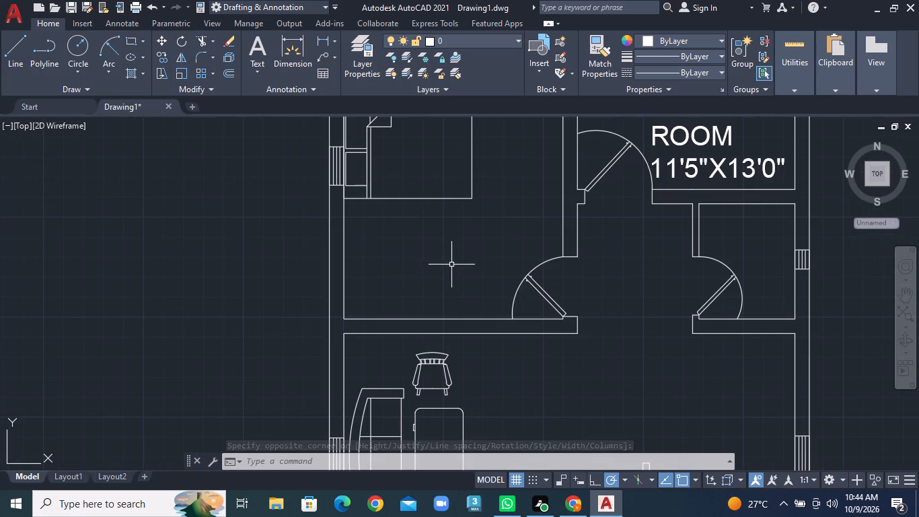
scroll(416, 264, up, 1)
right_click(416, 264)
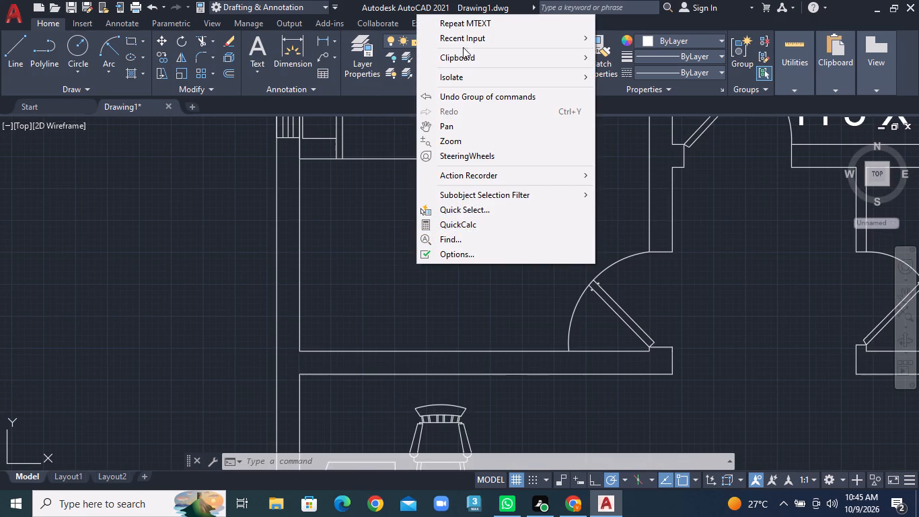
click(472, 18)
click(326, 209)
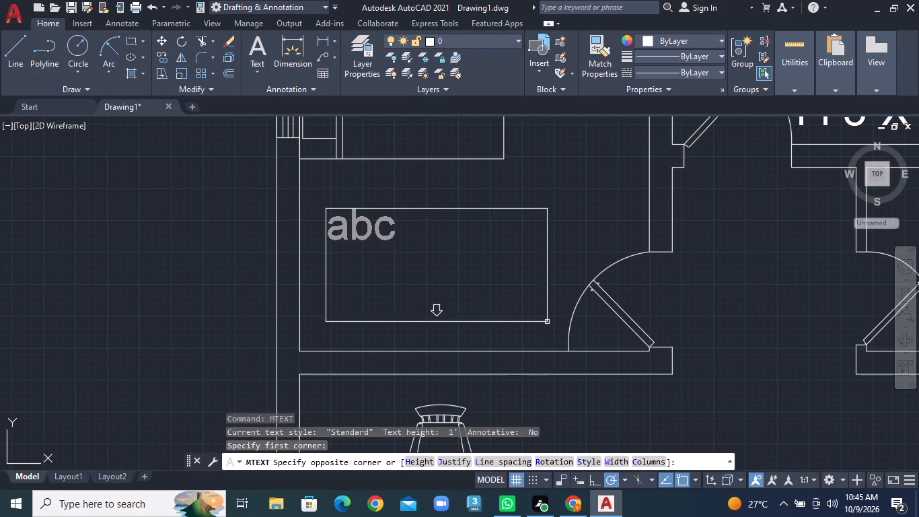
click(574, 326)
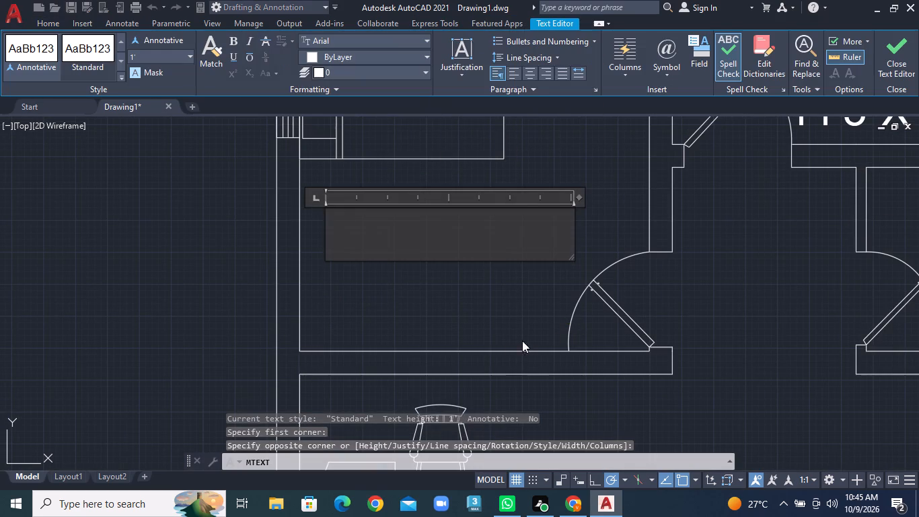
text(BED R)
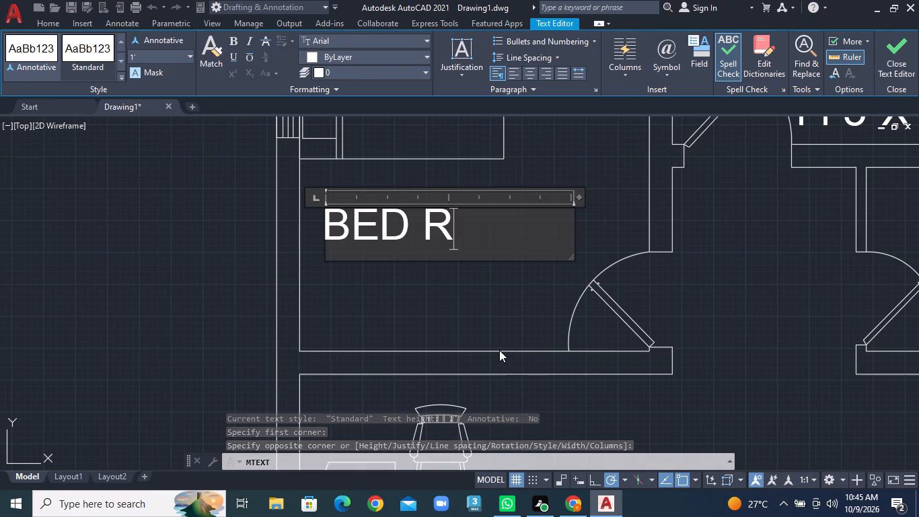
text(OOM)
key(Return)
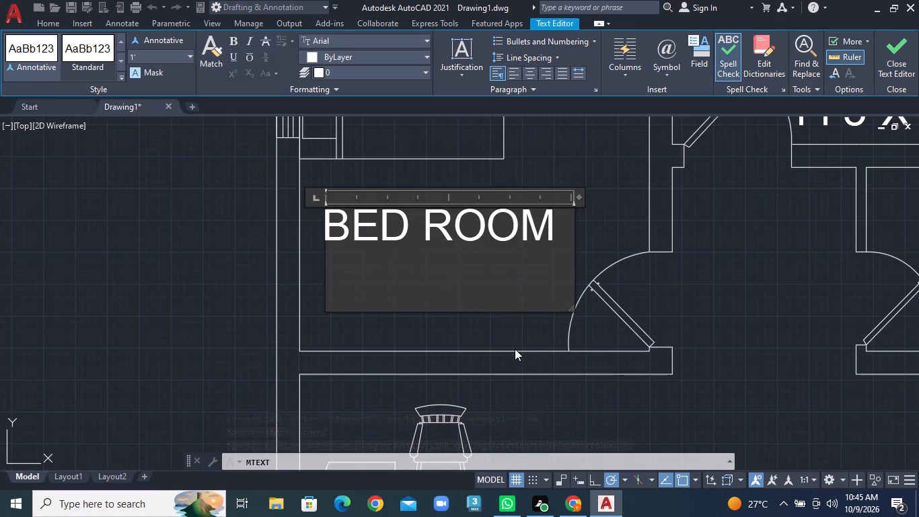
text(11'5")
key(x)
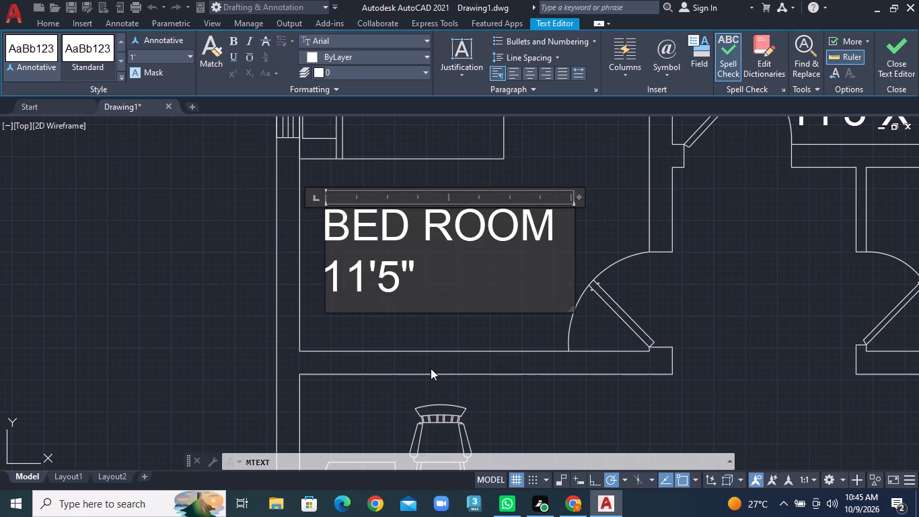
text(14'5")
click(233, 324)
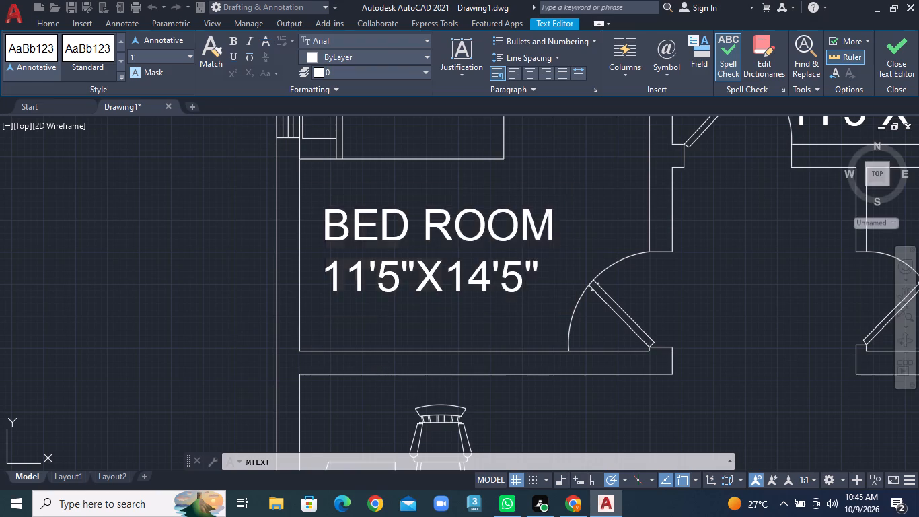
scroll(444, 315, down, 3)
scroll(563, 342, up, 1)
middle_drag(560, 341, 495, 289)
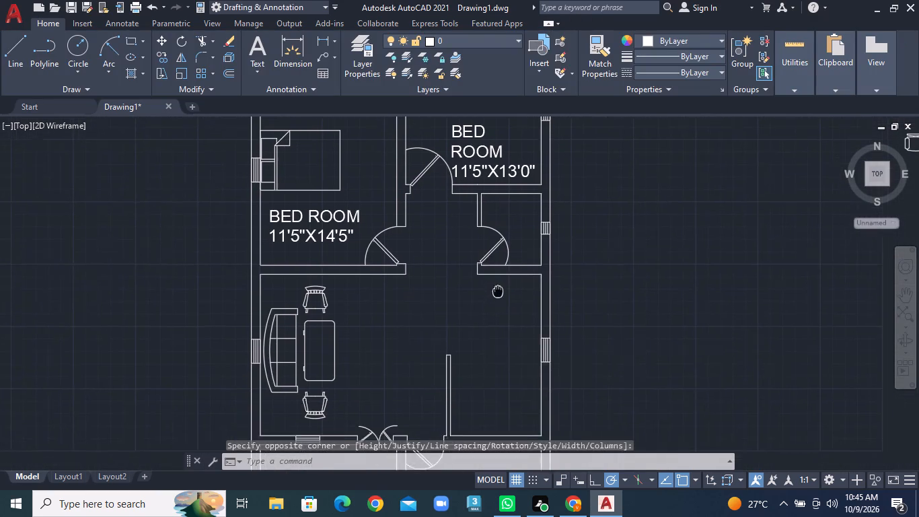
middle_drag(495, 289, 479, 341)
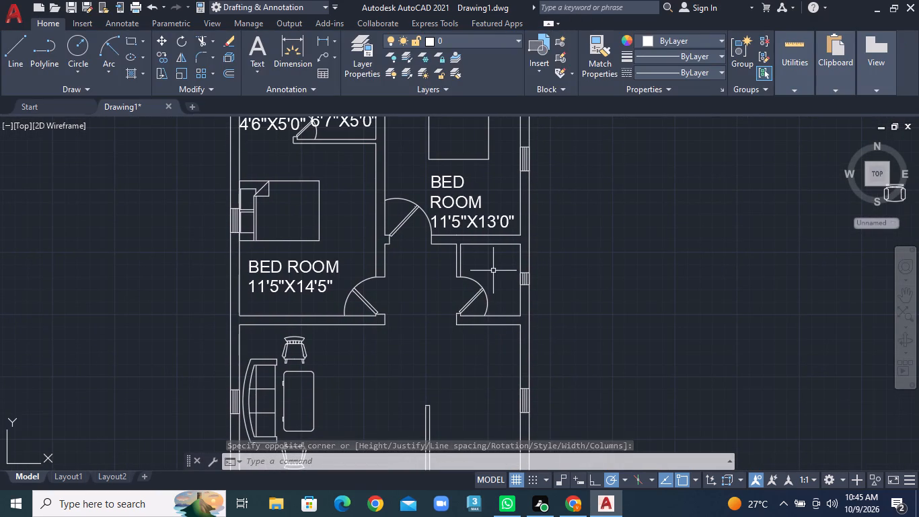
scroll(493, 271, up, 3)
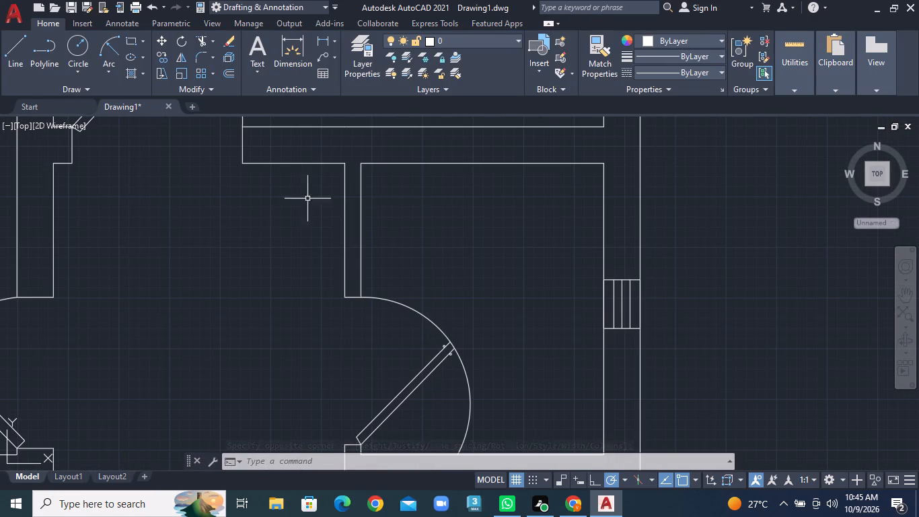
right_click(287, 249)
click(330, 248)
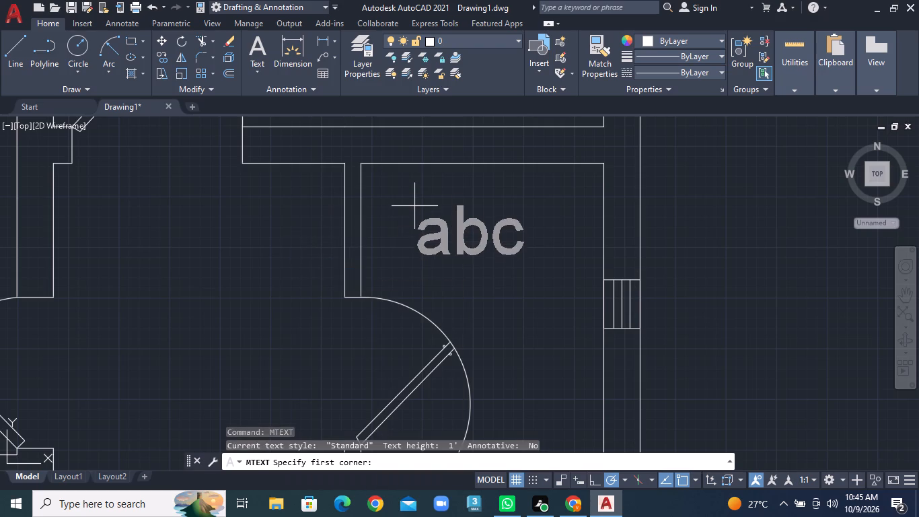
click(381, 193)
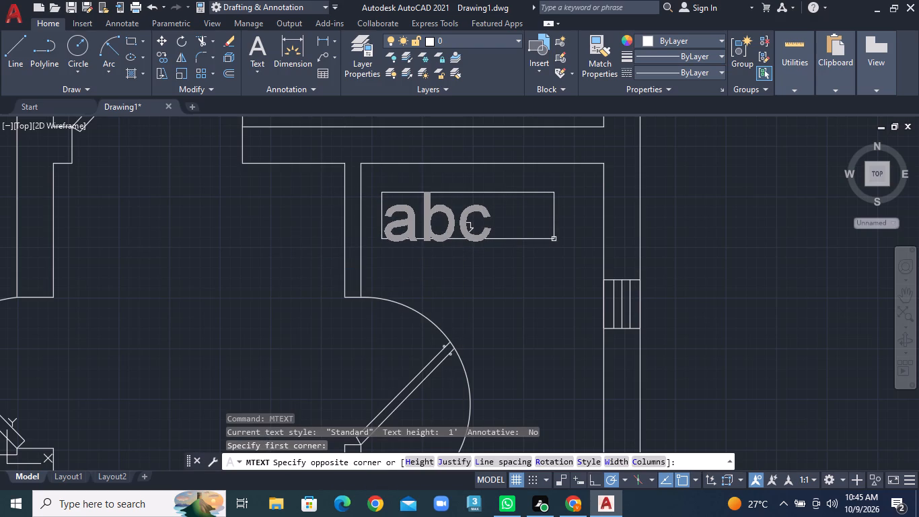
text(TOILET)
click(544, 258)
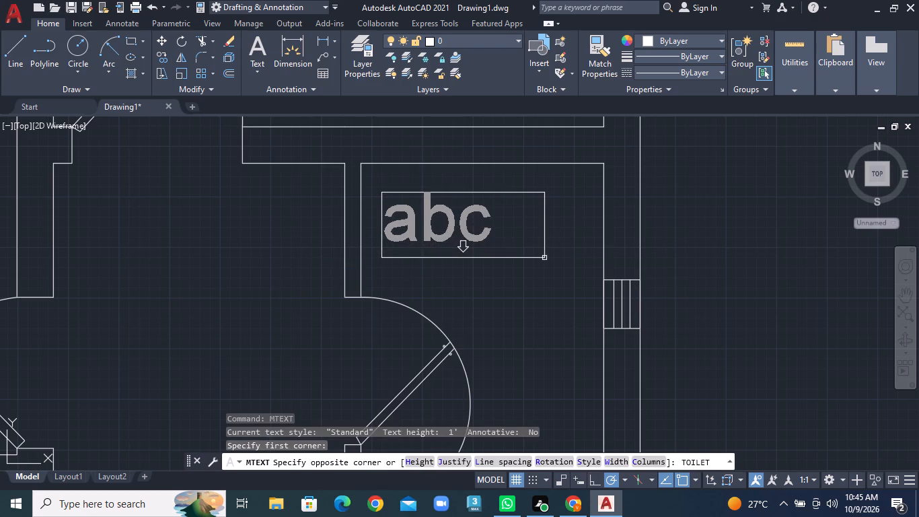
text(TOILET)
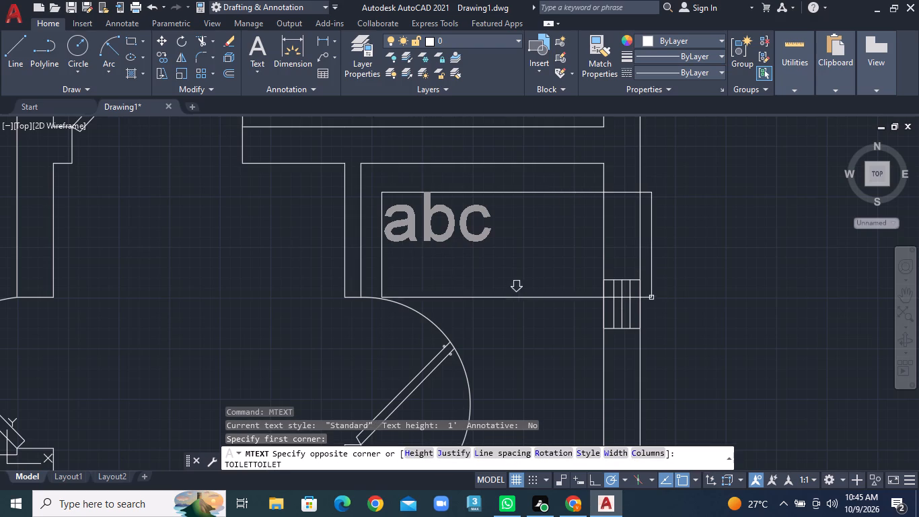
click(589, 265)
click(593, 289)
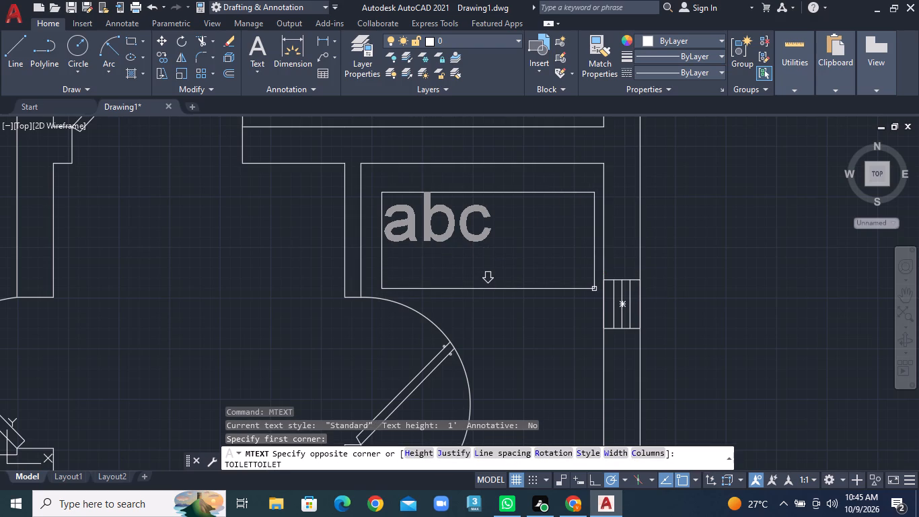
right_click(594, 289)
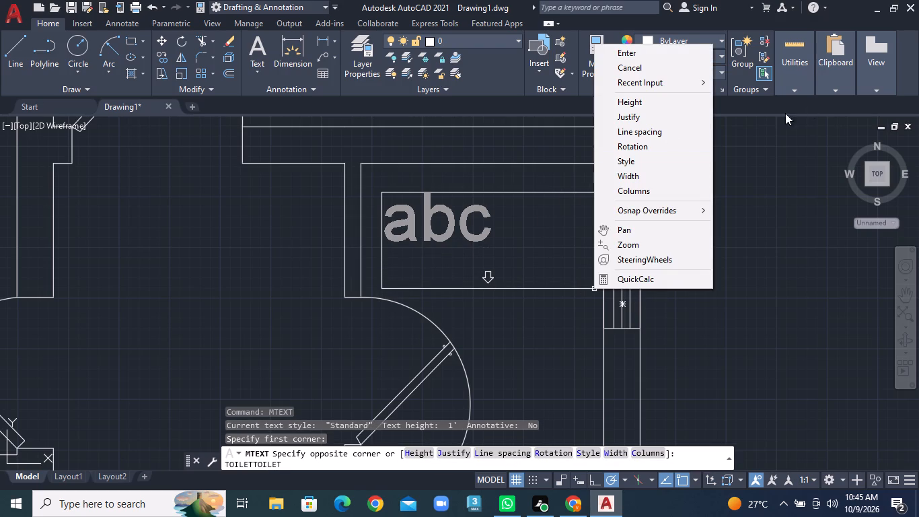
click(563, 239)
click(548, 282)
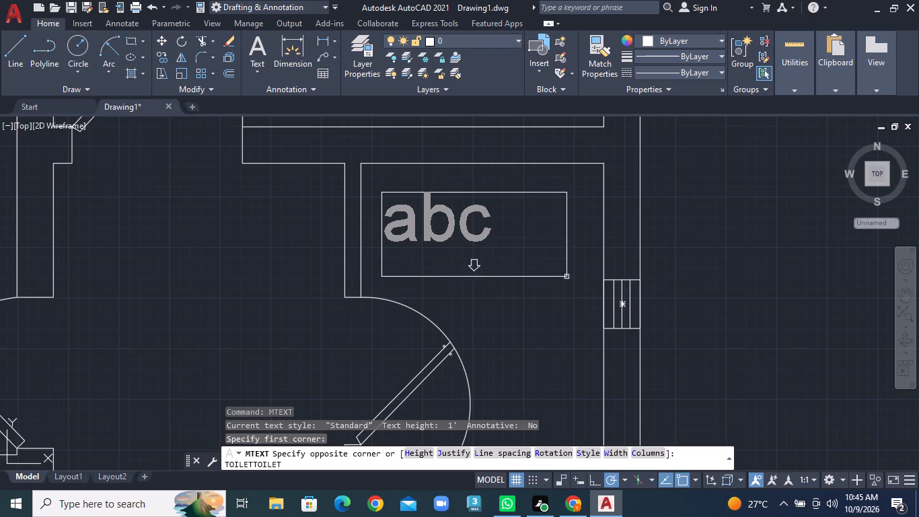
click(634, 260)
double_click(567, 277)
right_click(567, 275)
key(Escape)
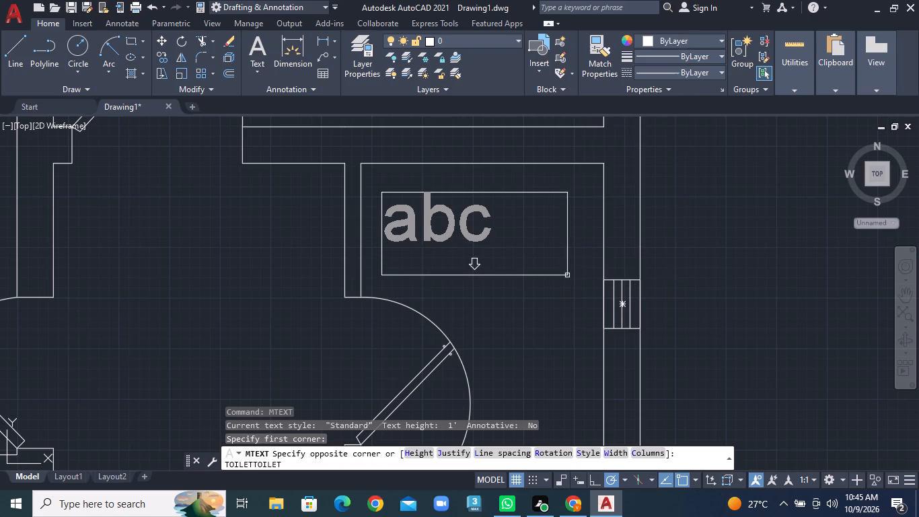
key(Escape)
Add multiline text reading TOILET with 7'7'X5'0" below it in the small room south of the northeast bedroom.
key(m)
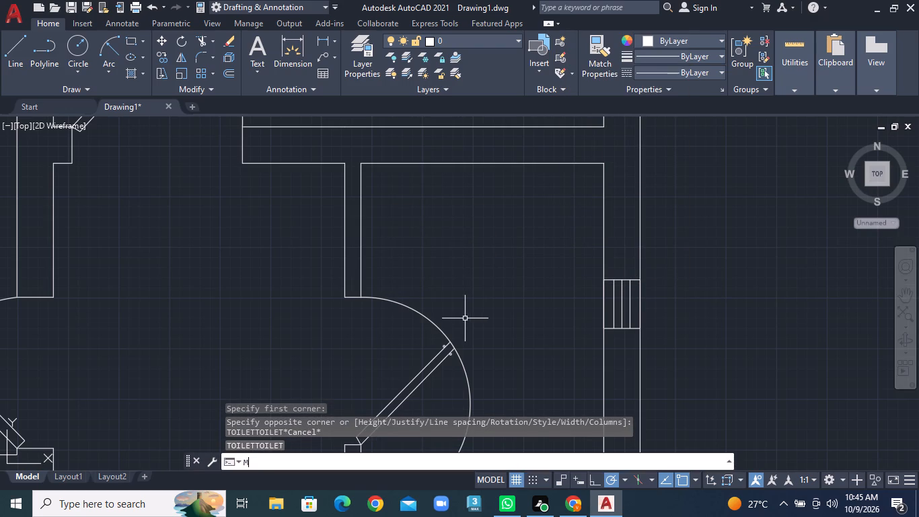
key(t)
key(Return)
click(408, 193)
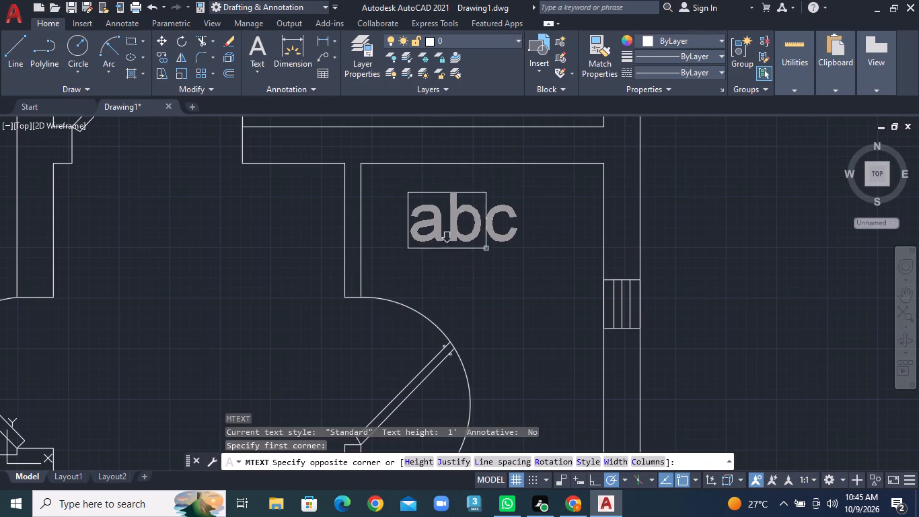
click(581, 279)
key(t)
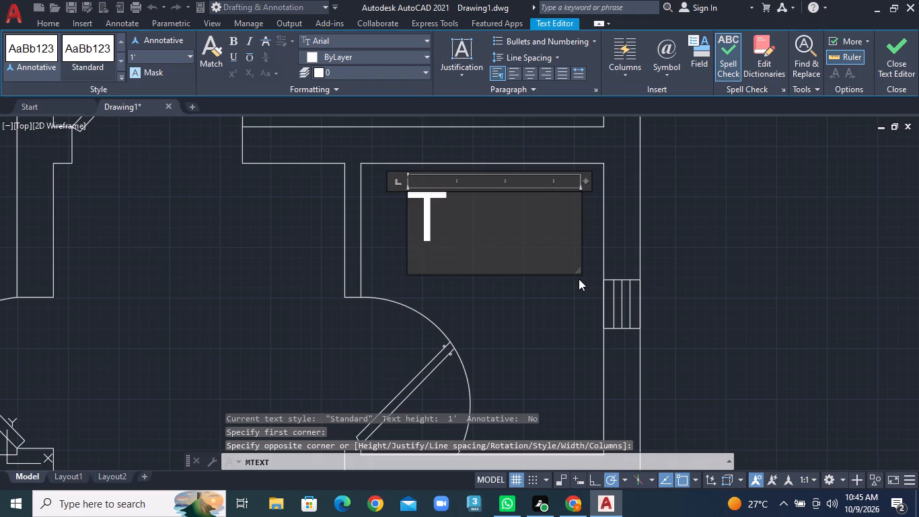
text(IIL)
key(BackSpace)
key(BackSpace)
key(BackSpace)
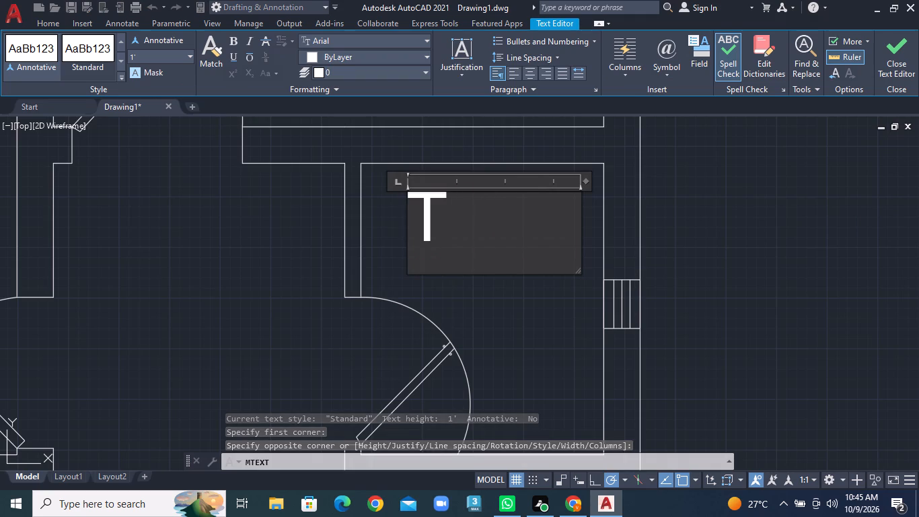
text(OIL)
text(ET)
key(Return)
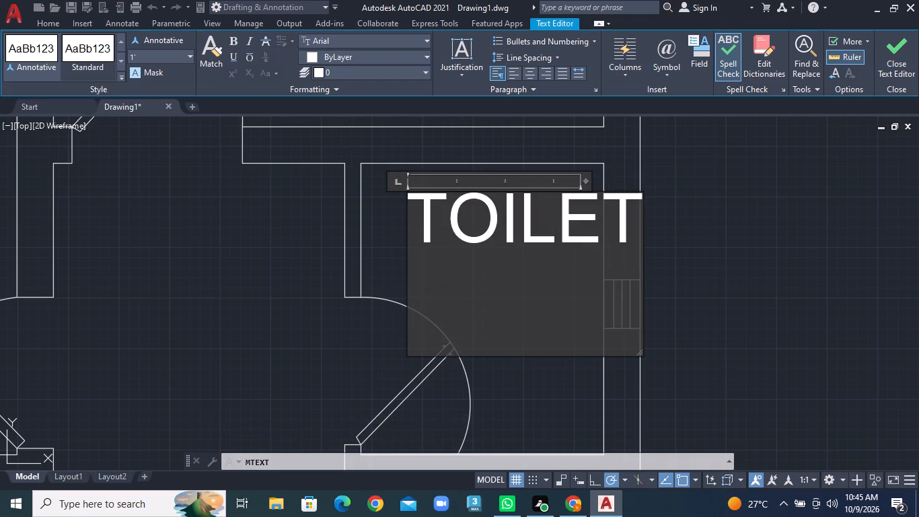
text(7'7'X)
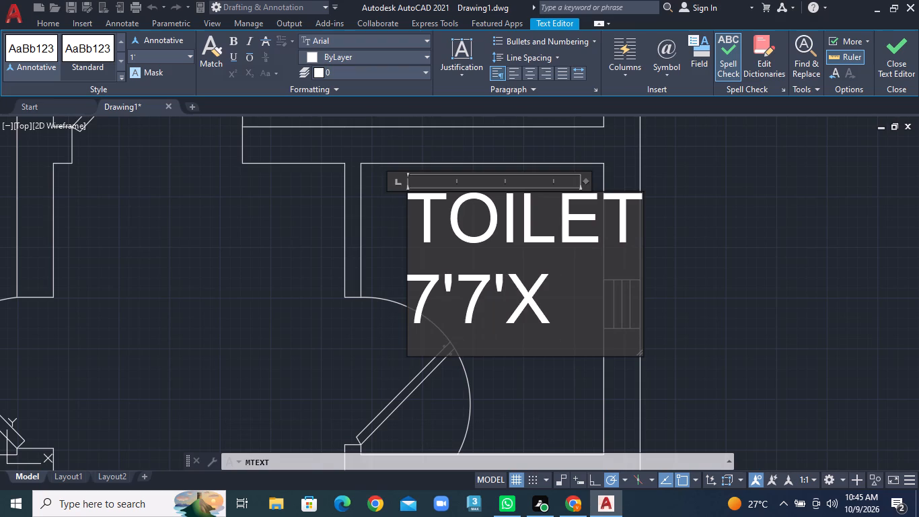
text(5'0")
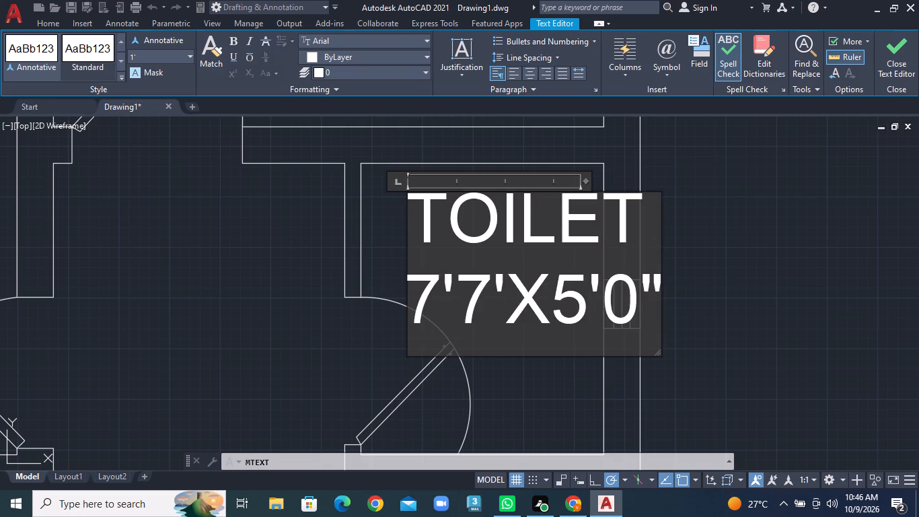
click(696, 262)
Add multiline text reading LIVING with 15'6"X13'6" below it in the central hall, east of the sofa and table.
scroll(669, 286, down, 2)
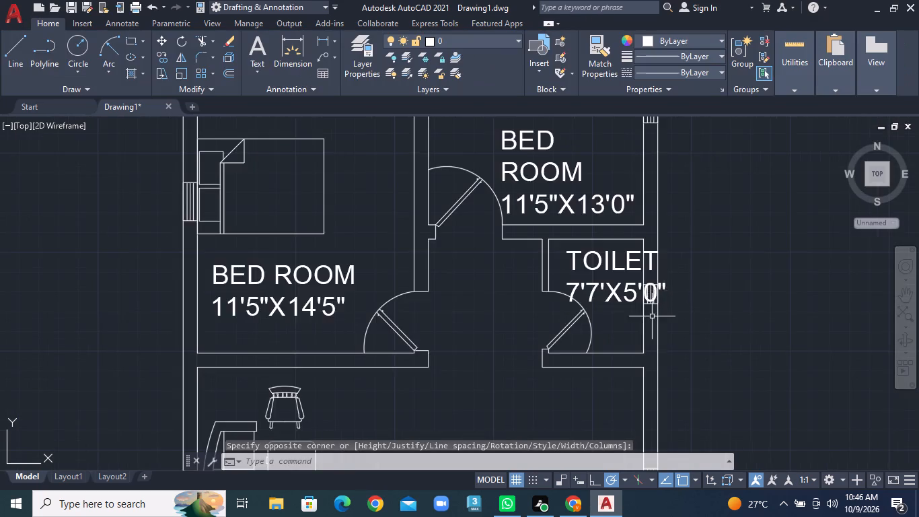
scroll(652, 316, down, 2)
middle_drag(647, 317, 586, 179)
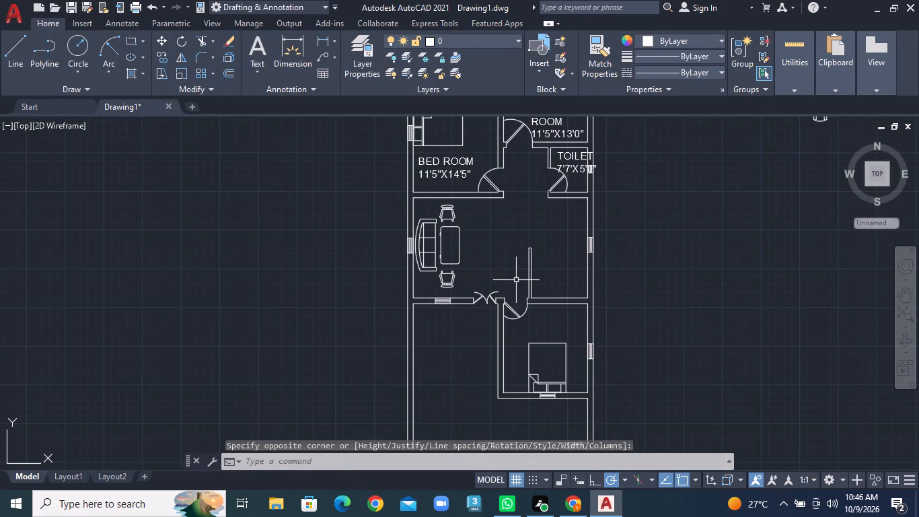
scroll(466, 267, up, 1)
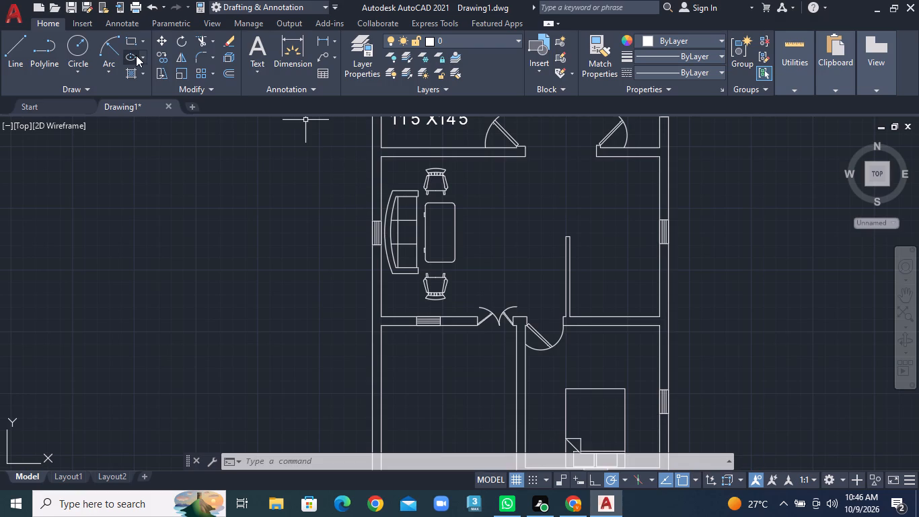
text(MT)
key(Return)
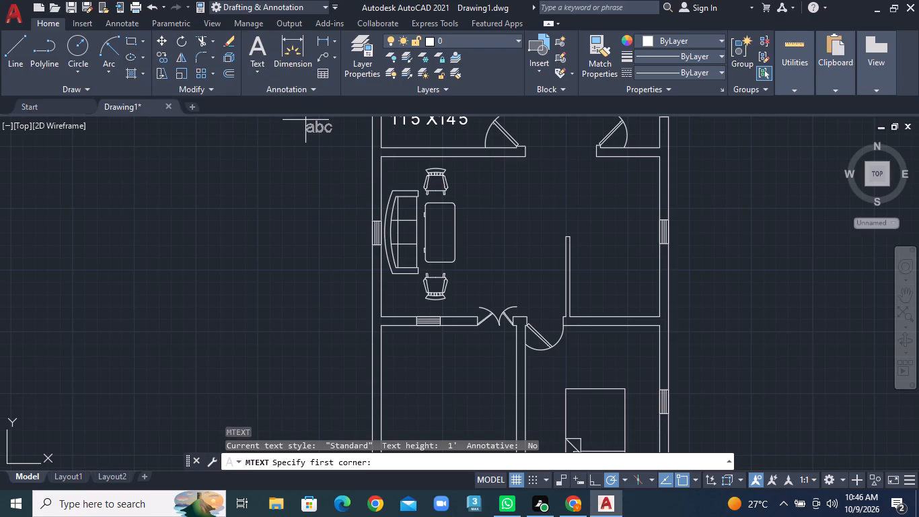
click(474, 213)
click(540, 274)
text(LIVING)
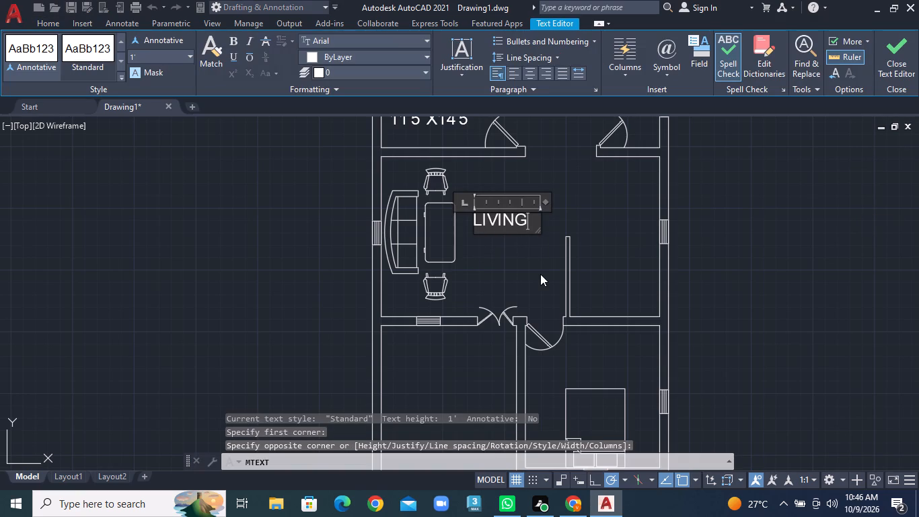
key(Return)
text(15'6")
key(x)
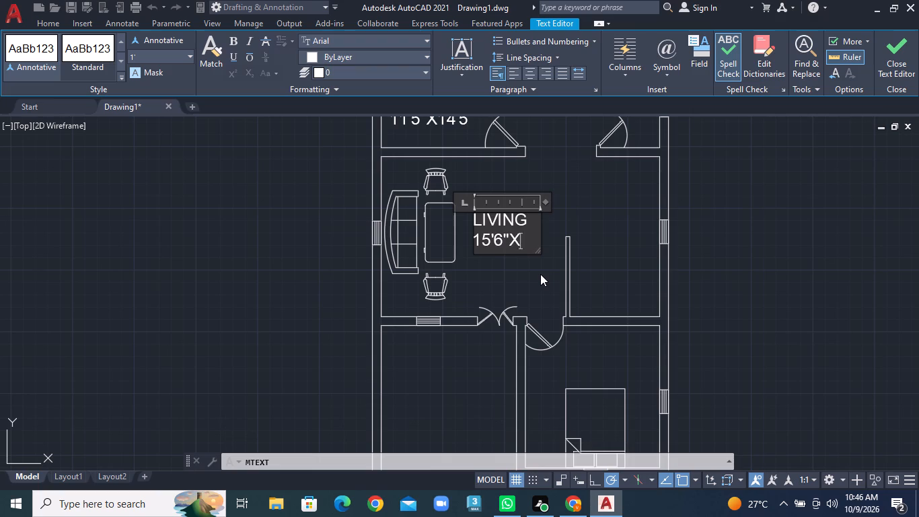
text(13'6")
click(533, 278)
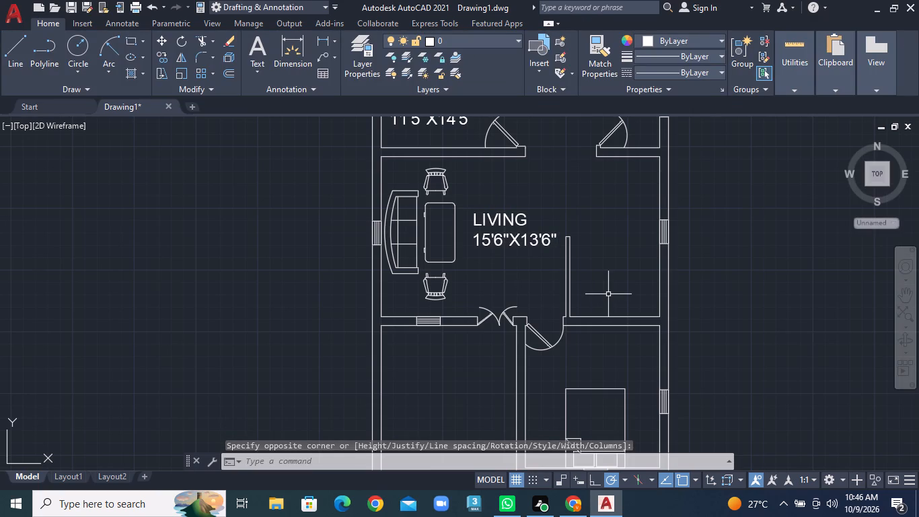
Add multiline text reading KITCHEN, &DINING and 7'7"X13'6" on three lines, east of the short partition wall beside the living area.
middle_drag(606, 292, 513, 273)
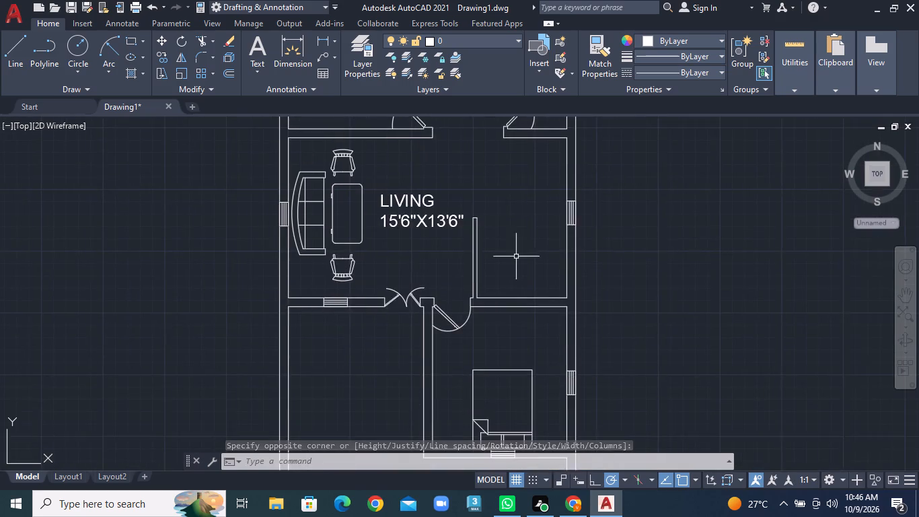
scroll(517, 250, up, 1)
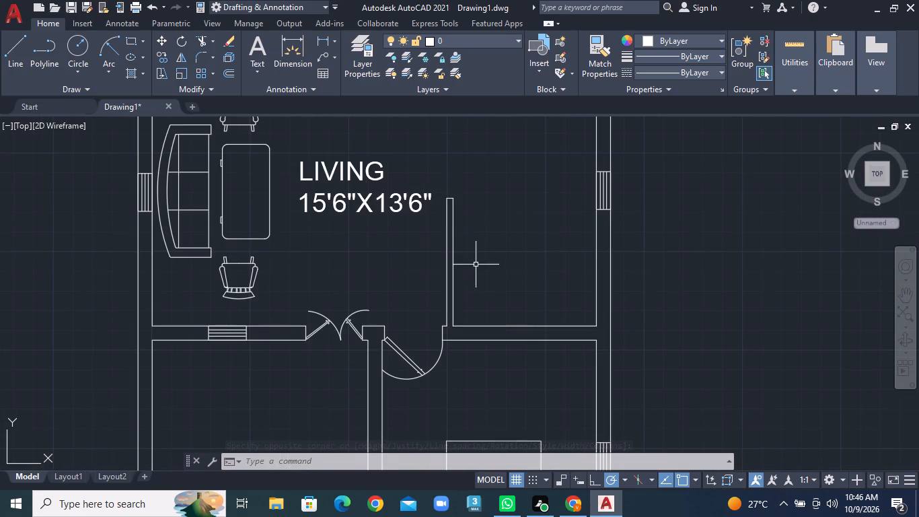
text(MT)
key(Return)
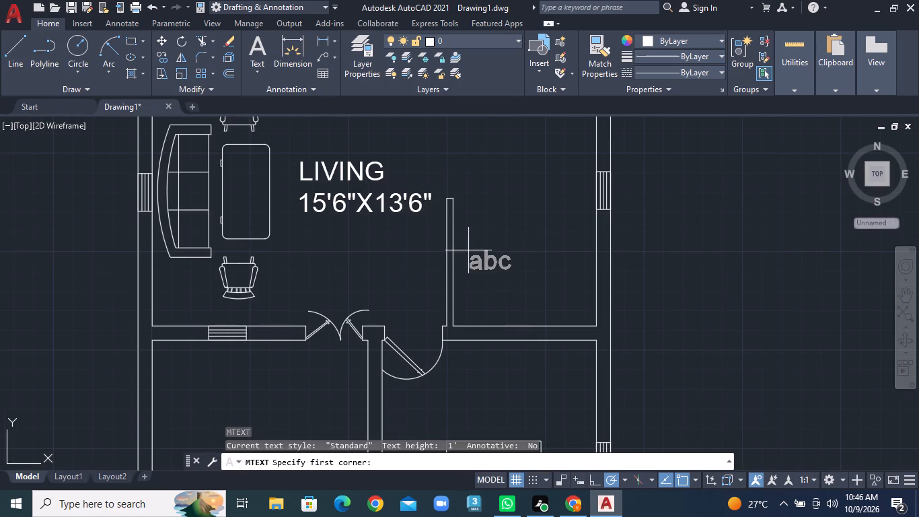
click(472, 226)
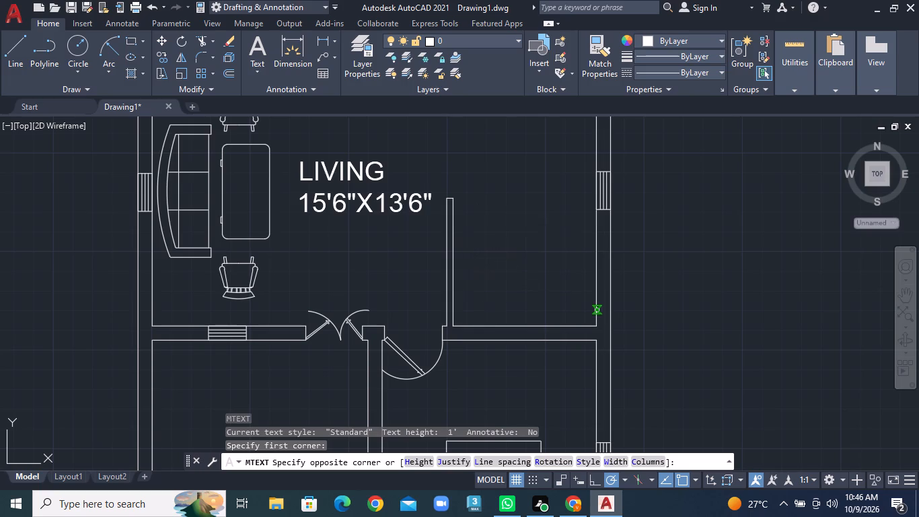
click(597, 310)
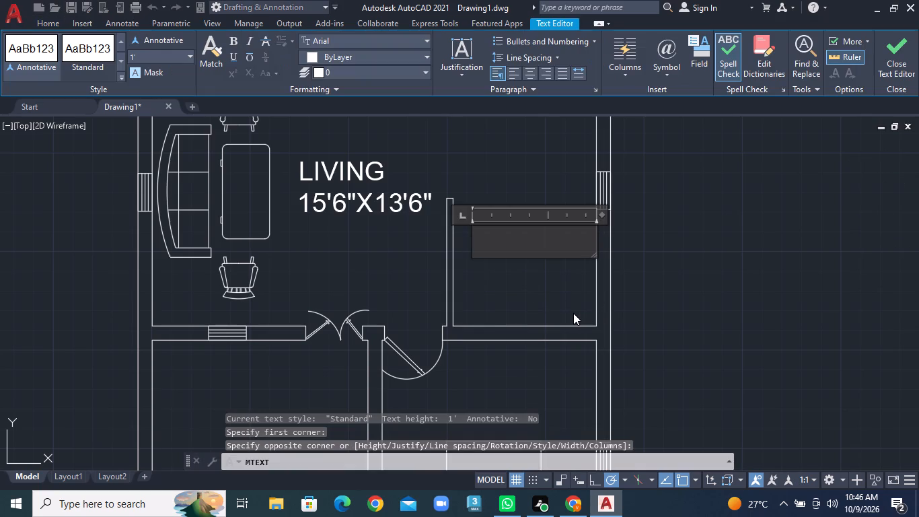
text(KITCHEN)
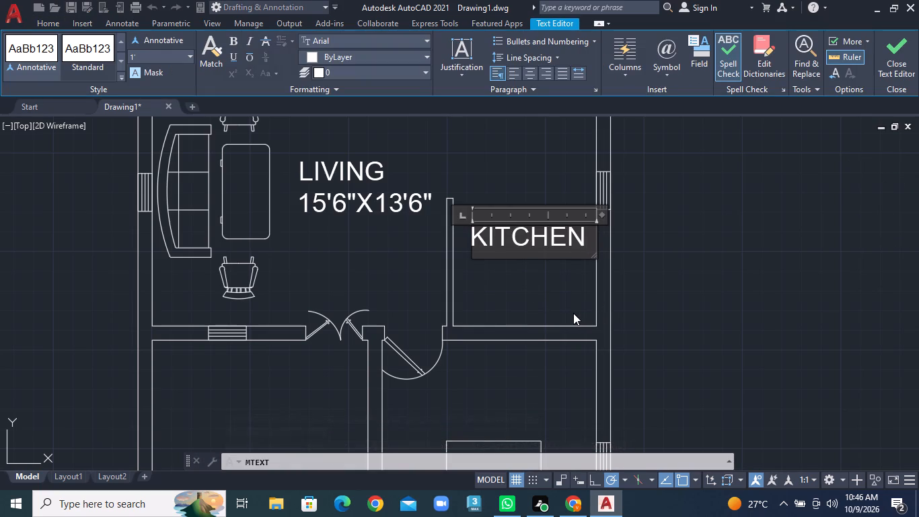
key(Return)
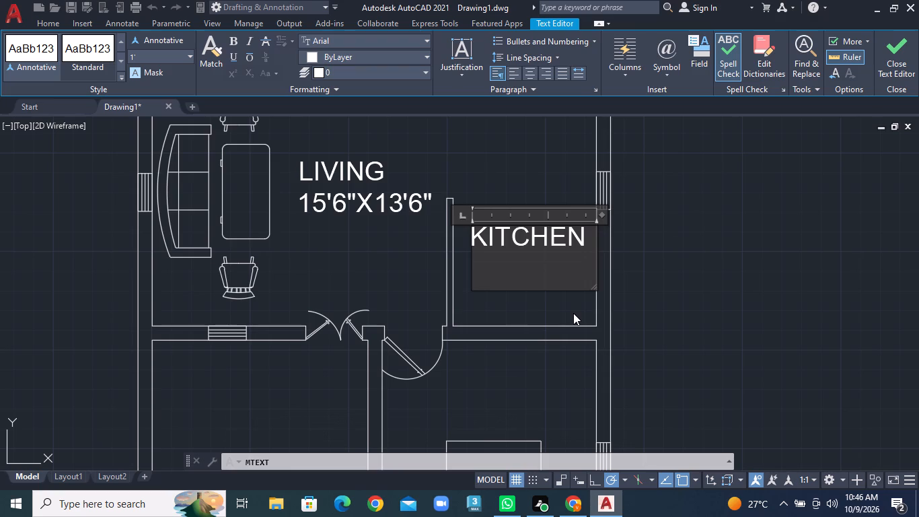
key(ctrl+7)
key(shift+ampersand)
text(DINING)
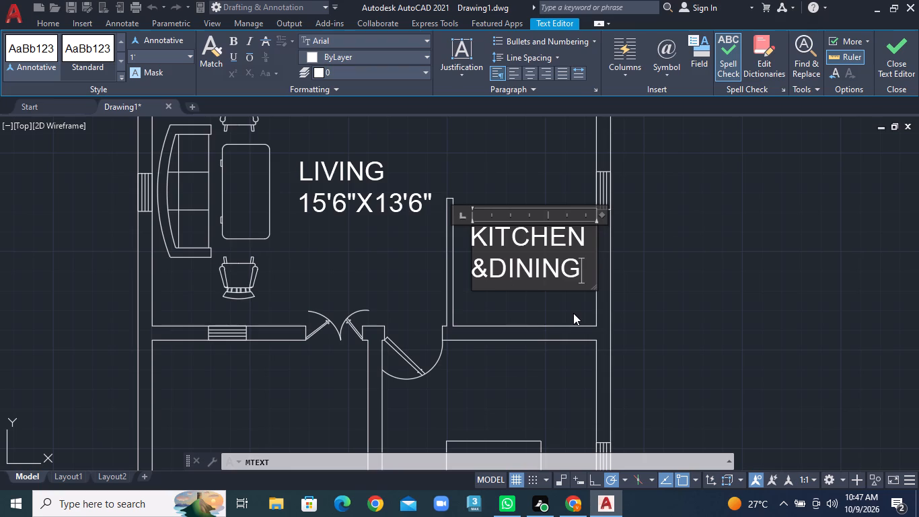
key(Return)
text(7'7")
key(x)
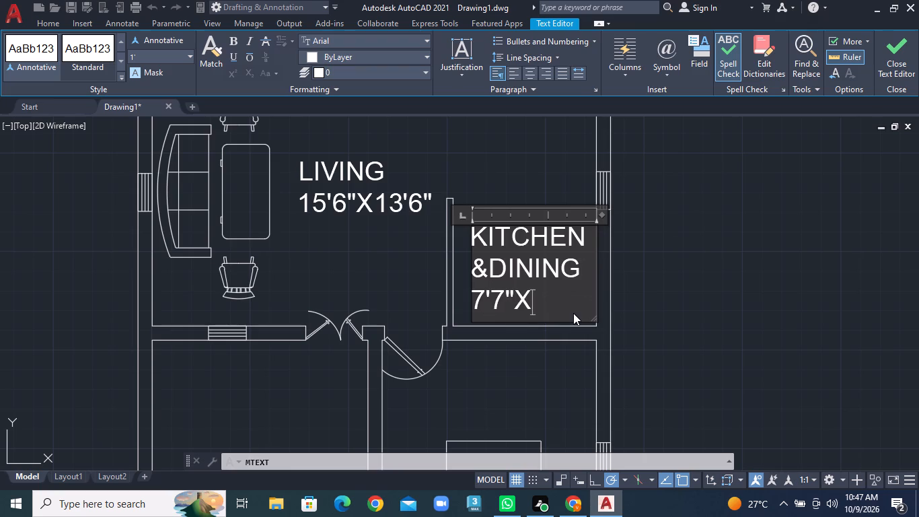
text(13'6")
click(615, 314)
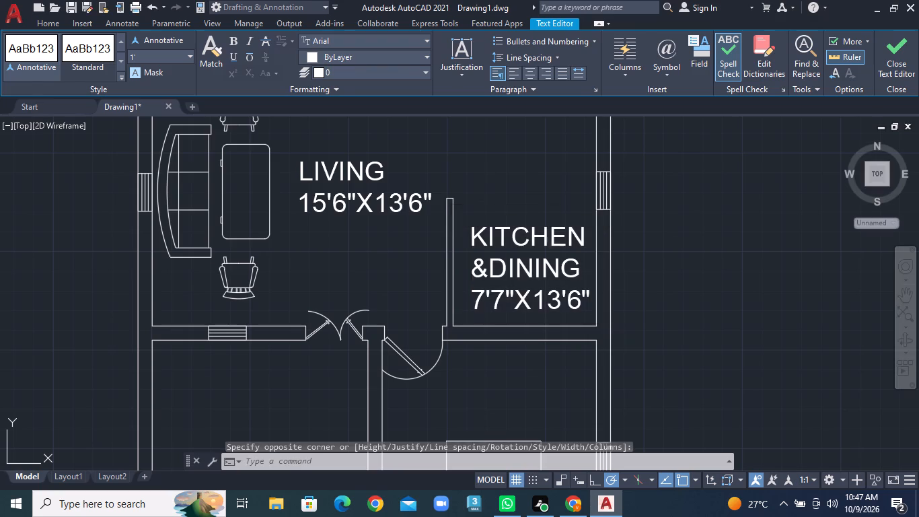
Add multiline text reading PARKING with 11'5"X18'9" below it in the open southwest area, west of the southeast bedroom.
scroll(635, 295, down, 2)
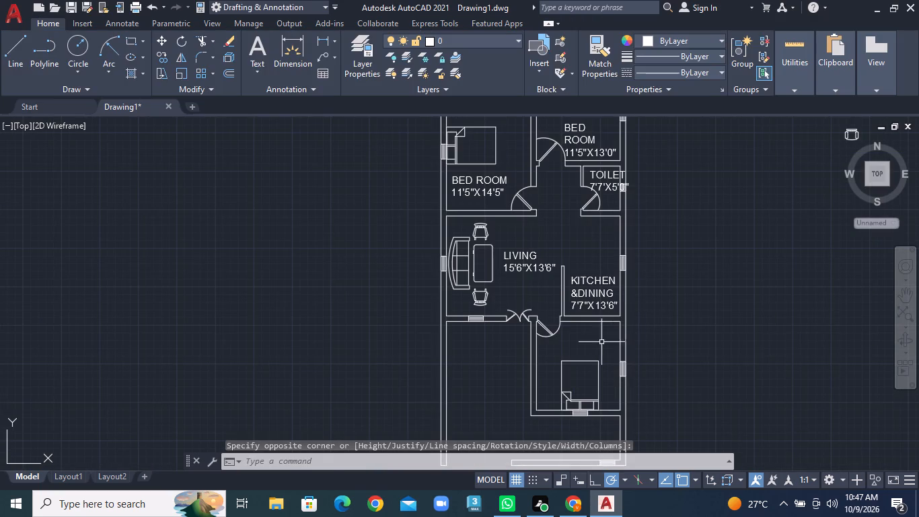
middle_drag(582, 347, 554, 246)
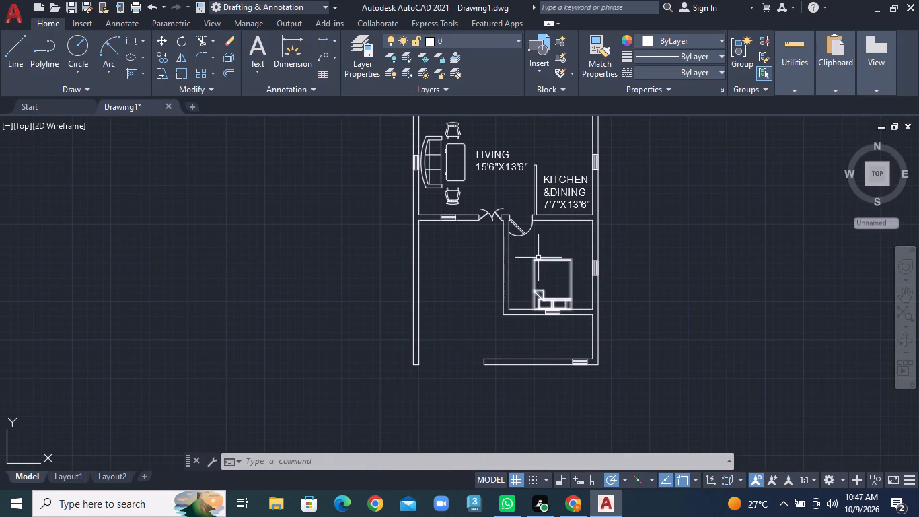
scroll(476, 269, up, 1)
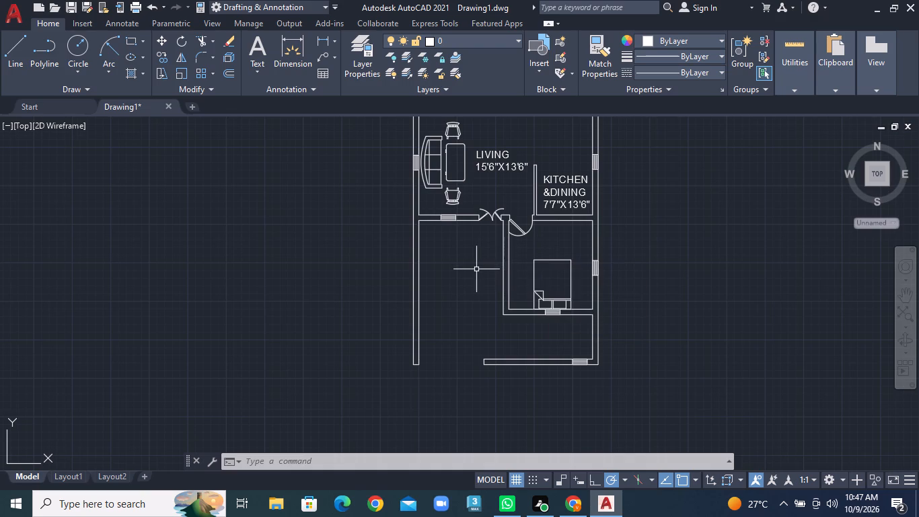
scroll(476, 269, up, 1)
text(MT)
key(Return)
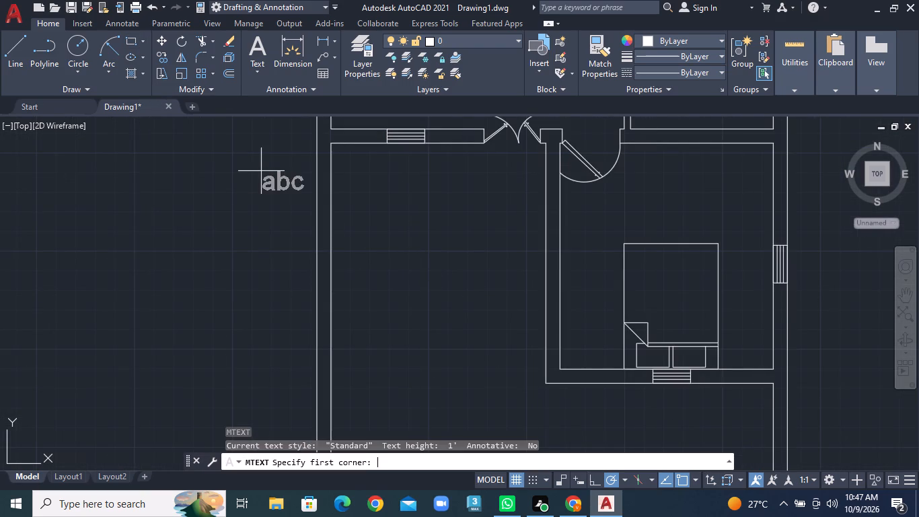
click(363, 259)
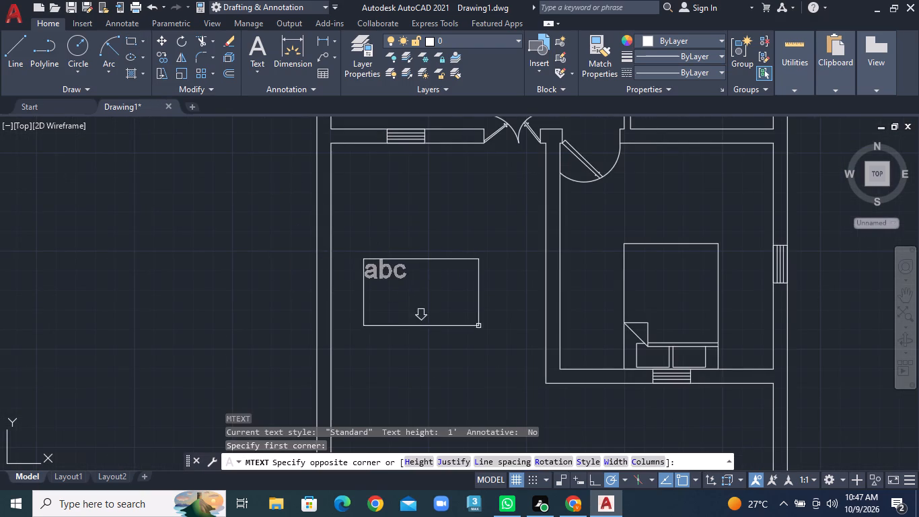
click(509, 351)
text(PARKING)
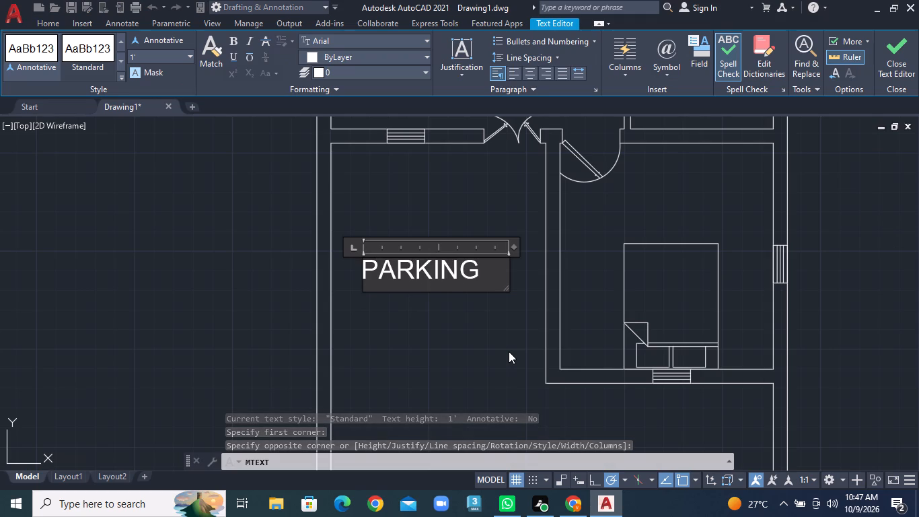
key(Return)
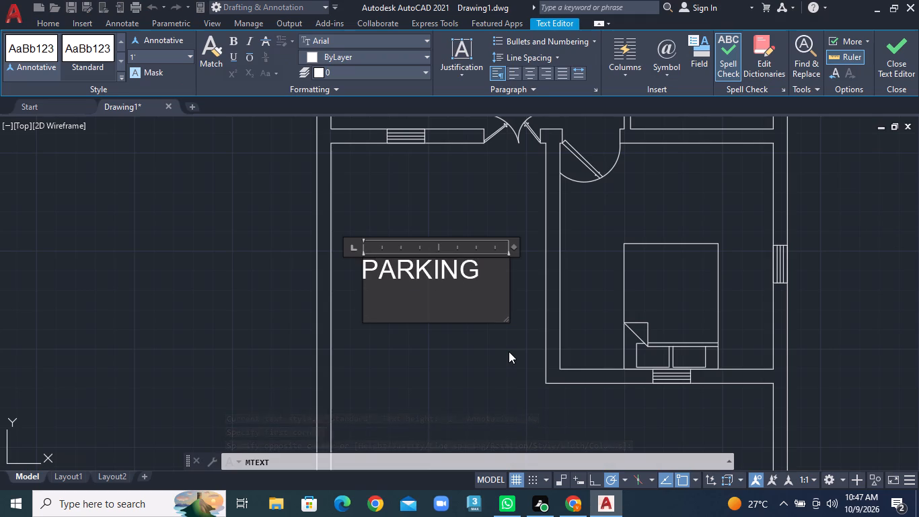
text(11'5"X)
text(18'9")
click(499, 368)
Add multiline text reading BED ROOM with 11'5"X12'0" below it in the southeast bedroom, north of the bed and east of the door.
scroll(503, 361, down, 2)
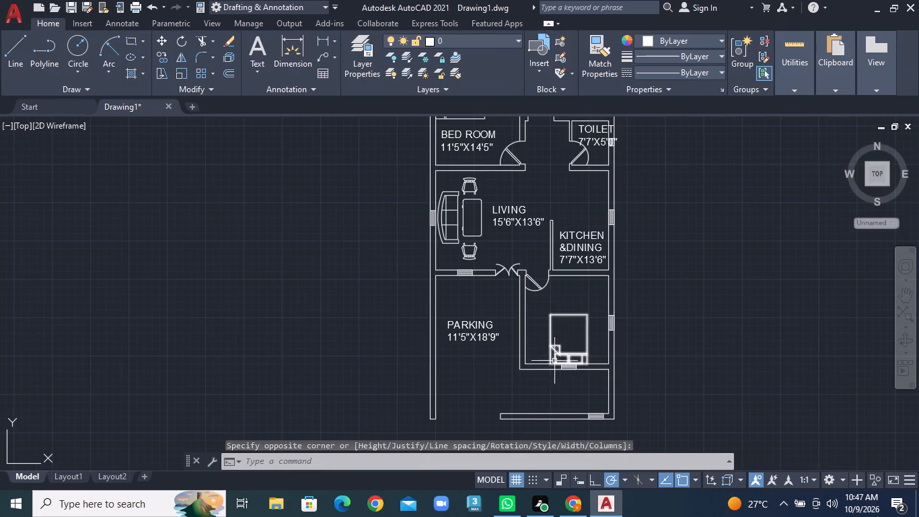
scroll(562, 304, up, 2)
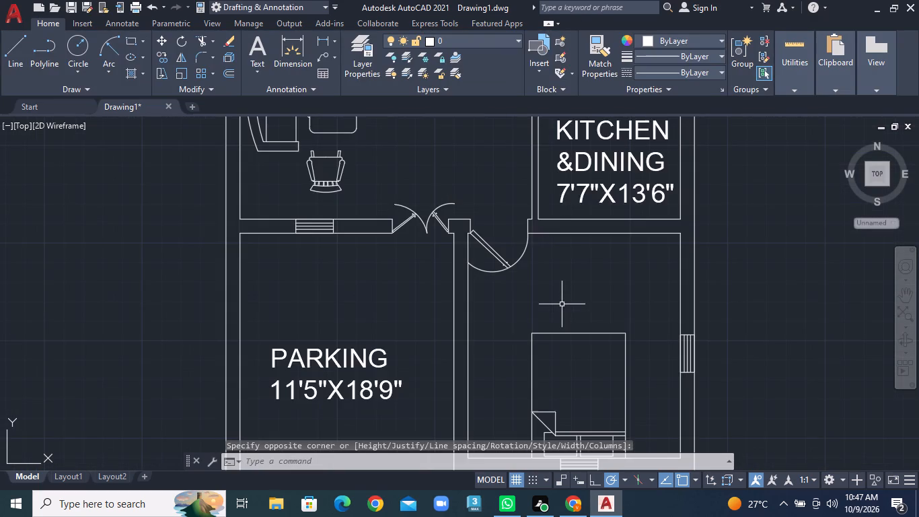
scroll(560, 291, up, 2)
middle_drag(551, 311, 513, 351)
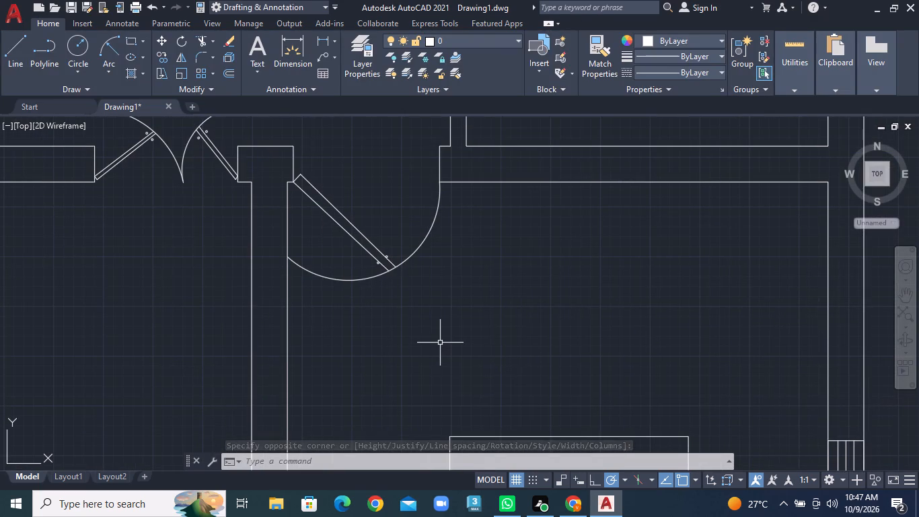
text(MT)
key(Return)
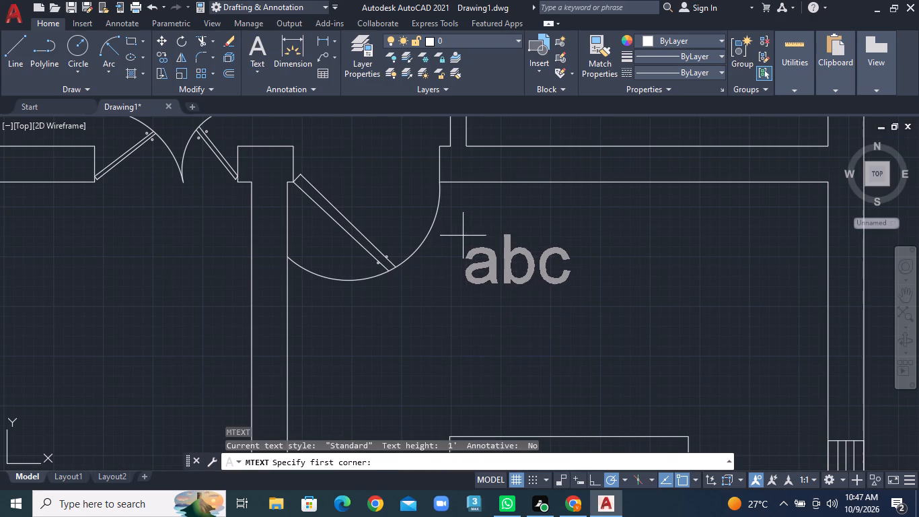
click(464, 209)
click(727, 409)
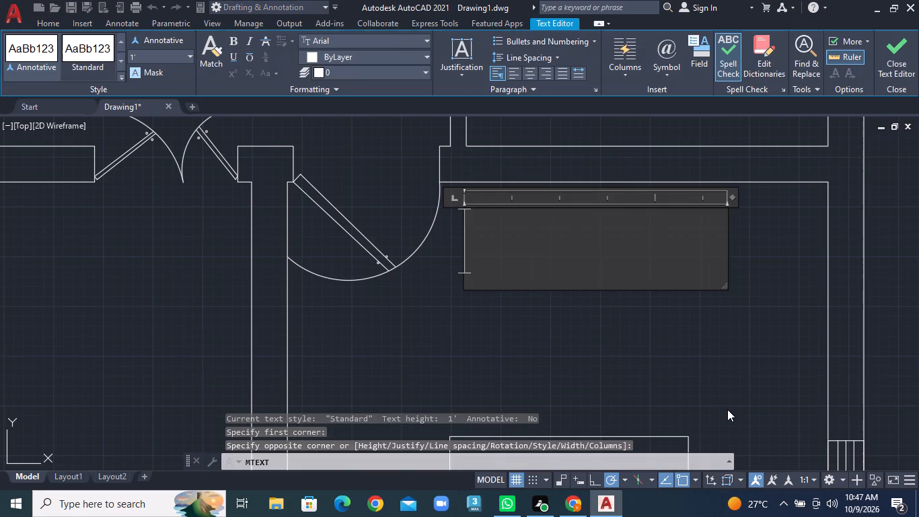
text(BED ROOM)
key(Return)
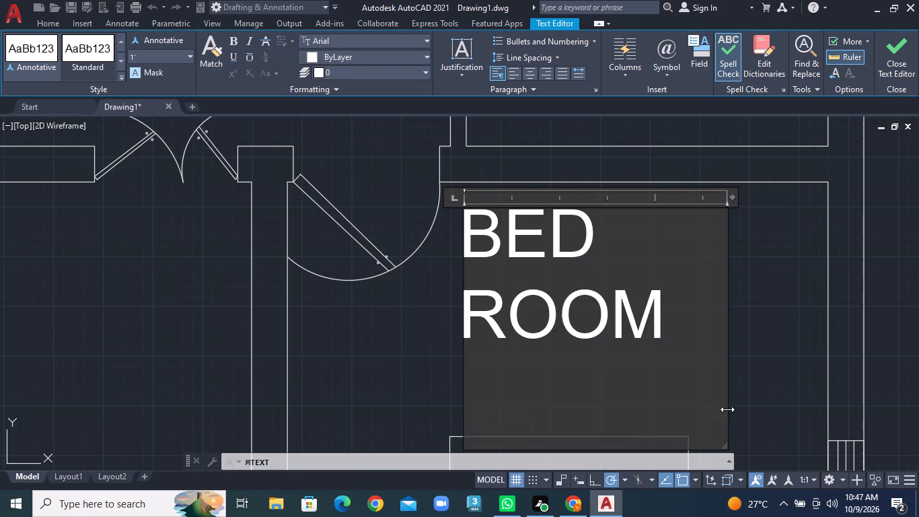
text(11'5")
key(BackSpace)
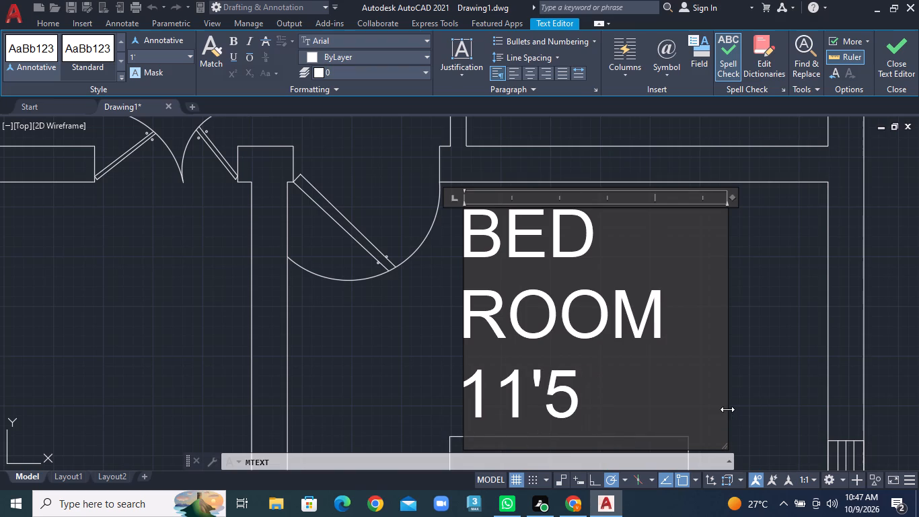
key(shift+quotedbl)
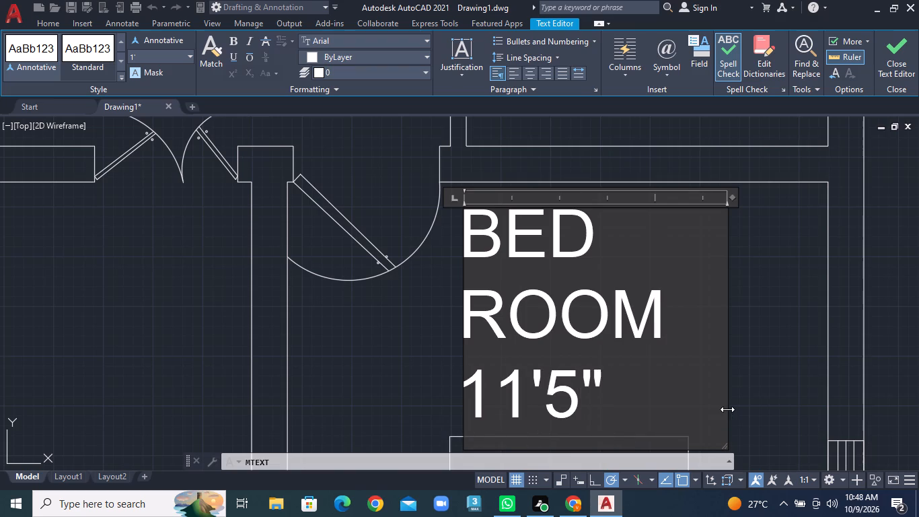
key(x)
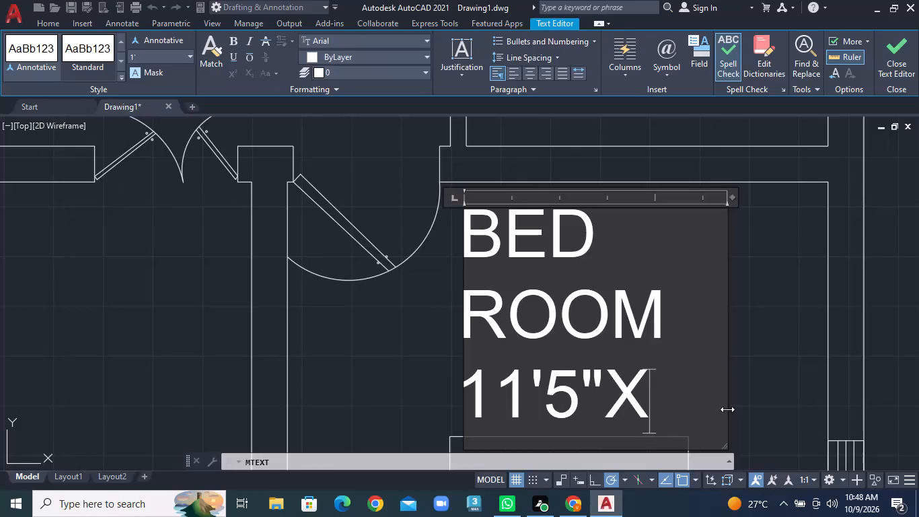
text(12')
text(0")
click(873, 275)
Move the BED ROOM 11'5"X13'0" label in the northeast bedroom about 6 1/4" at 60°, toward the bed.
scroll(867, 279, down, 3)
scroll(712, 287, down, 1)
middle_drag(718, 304, 632, 306)
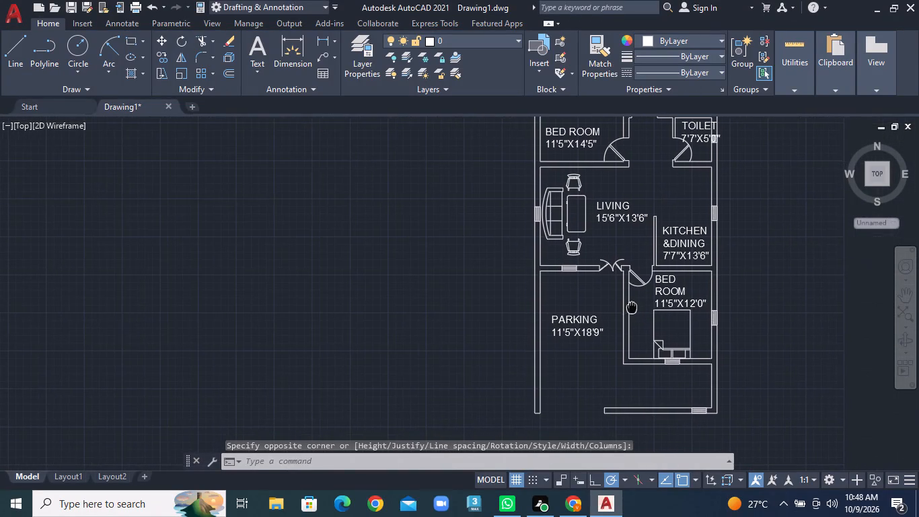
middle_drag(632, 306, 607, 311)
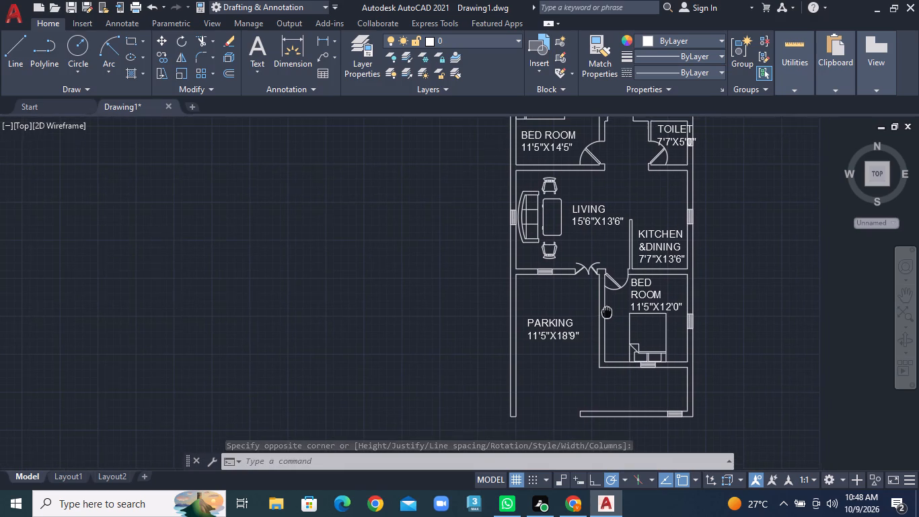
middle_drag(607, 311, 608, 340)
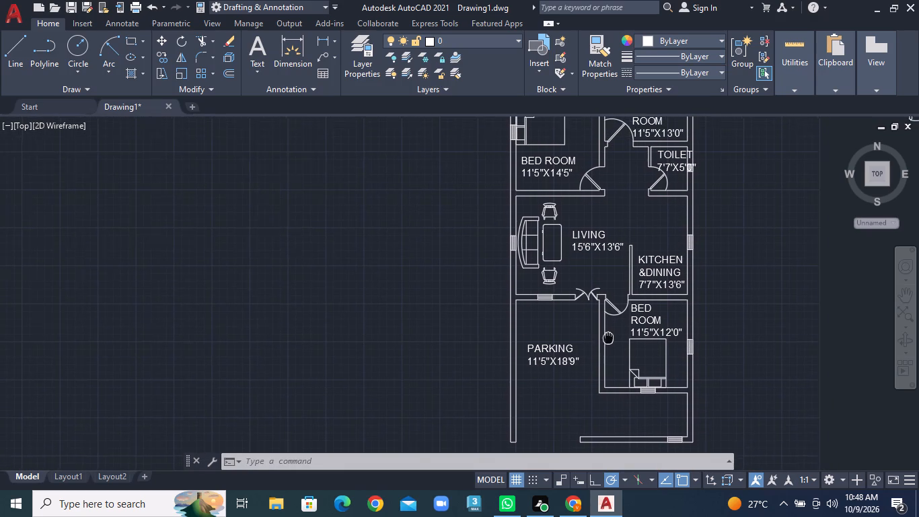
middle_drag(608, 340, 598, 391)
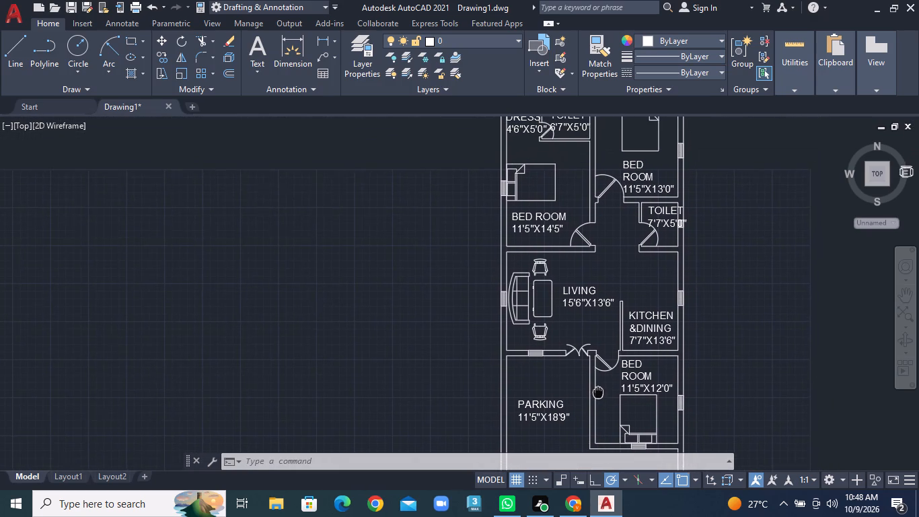
middle_drag(598, 391, 566, 417)
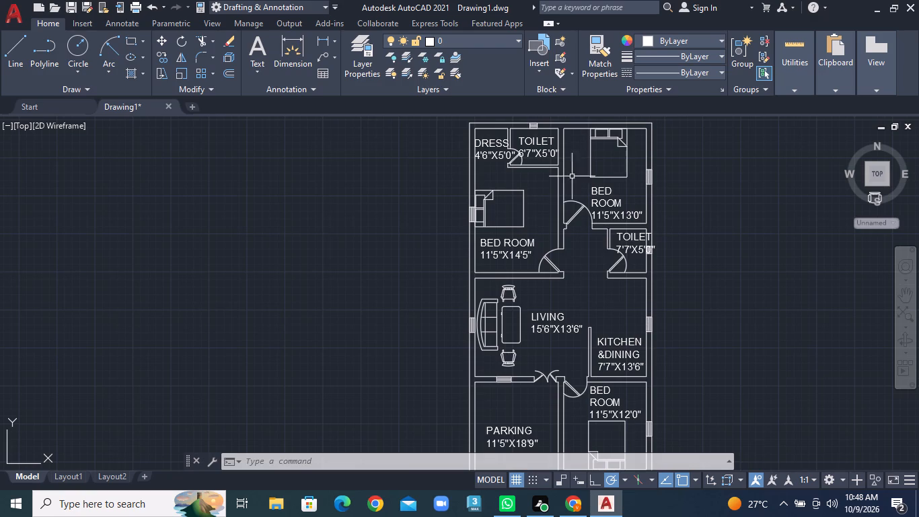
scroll(575, 200, up, 1)
scroll(627, 218, up, 1)
middle_drag(628, 213, 599, 231)
middle_drag(597, 233, 586, 242)
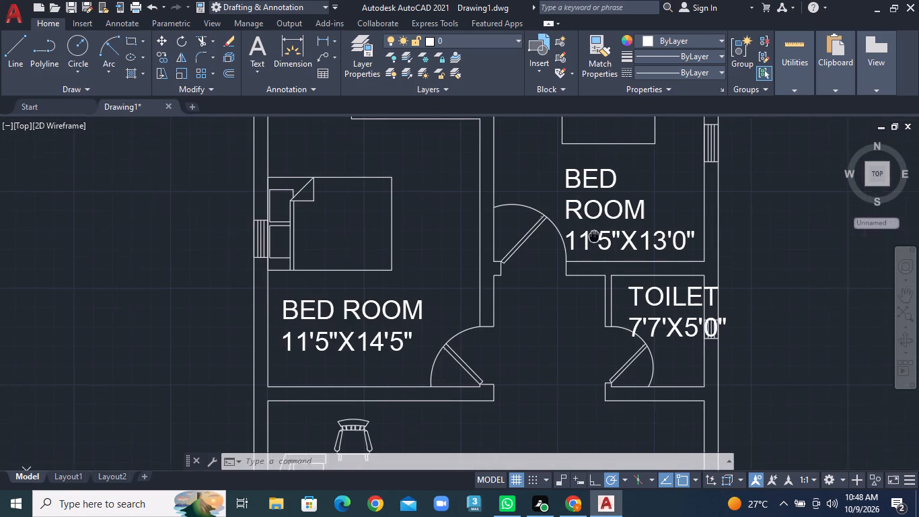
click(574, 232)
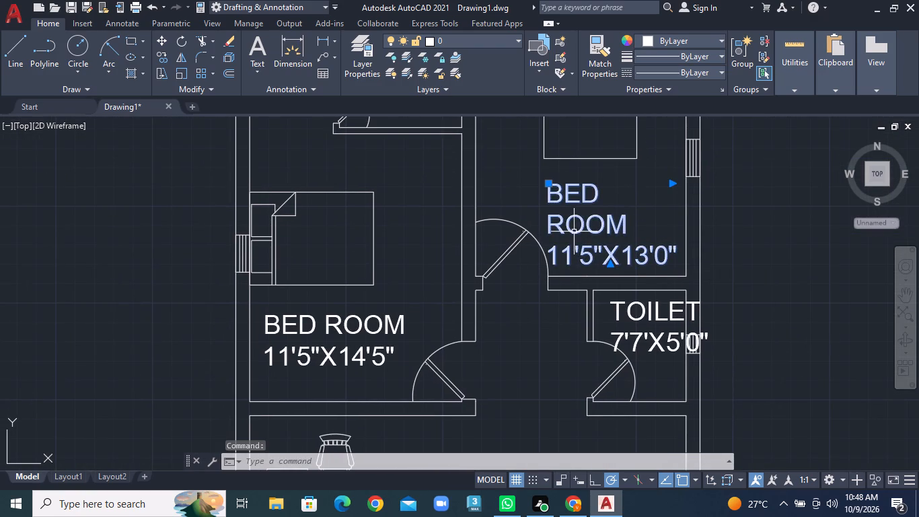
click(161, 41)
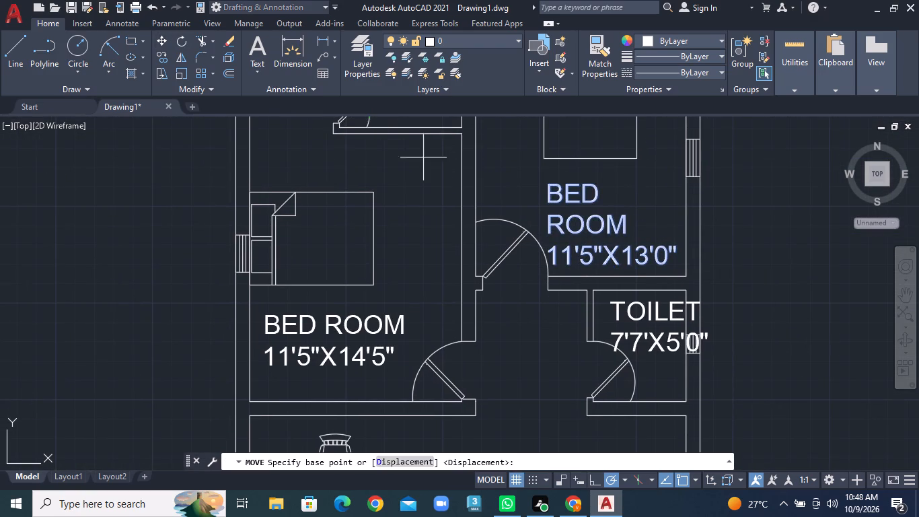
click(541, 184)
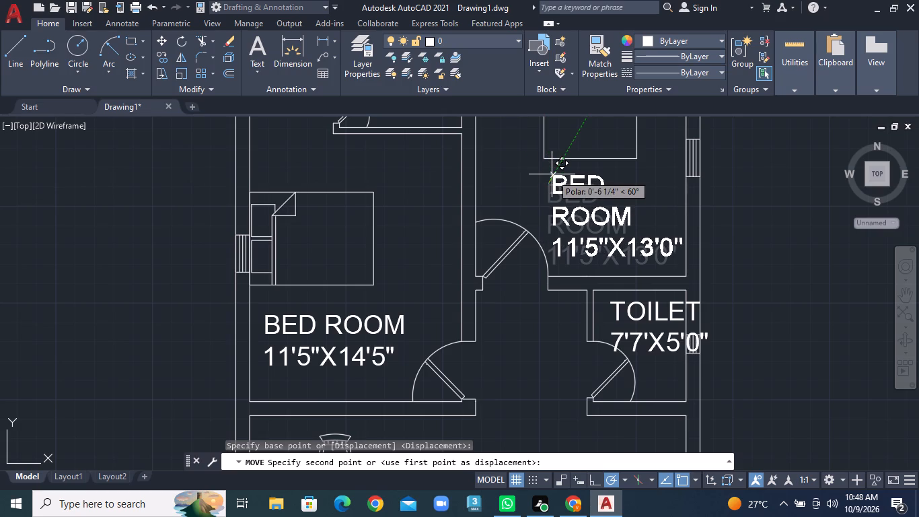
click(552, 174)
Move the TOILET 7'7'X5'0" label northwest, close to the inner northwest corner of the east toilet.
scroll(650, 318, up, 1)
scroll(650, 318, down, 1)
scroll(650, 318, up, 1)
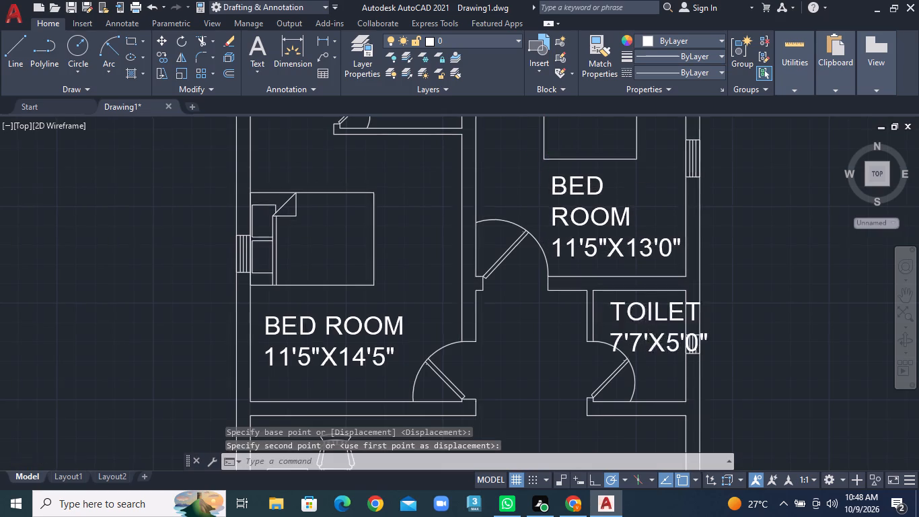
click(649, 317)
click(159, 38)
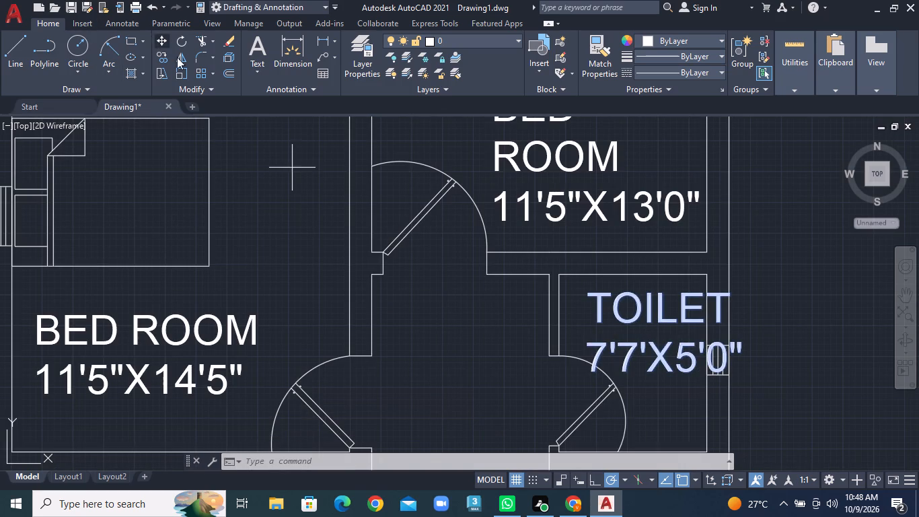
click(592, 297)
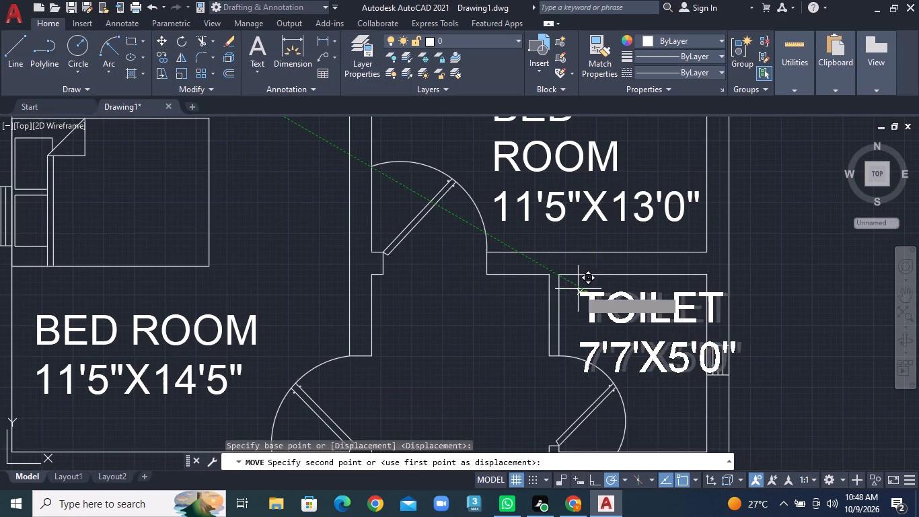
click(566, 279)
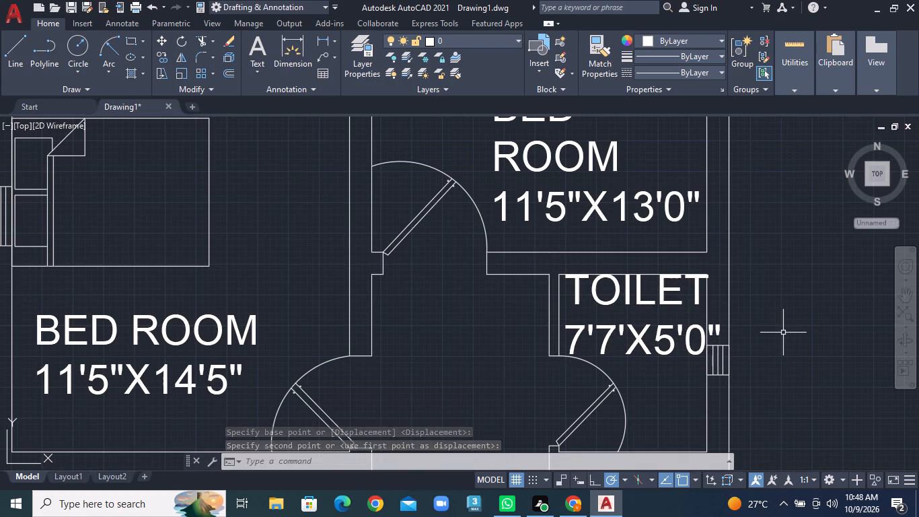
key(Escape)
Examine the label placement from the toilet through the living, kitchen, parking and southeast bedroom, down to the unlabelled area south of that bedroom.
scroll(769, 332, down, 2)
middle_drag(768, 332, 698, 302)
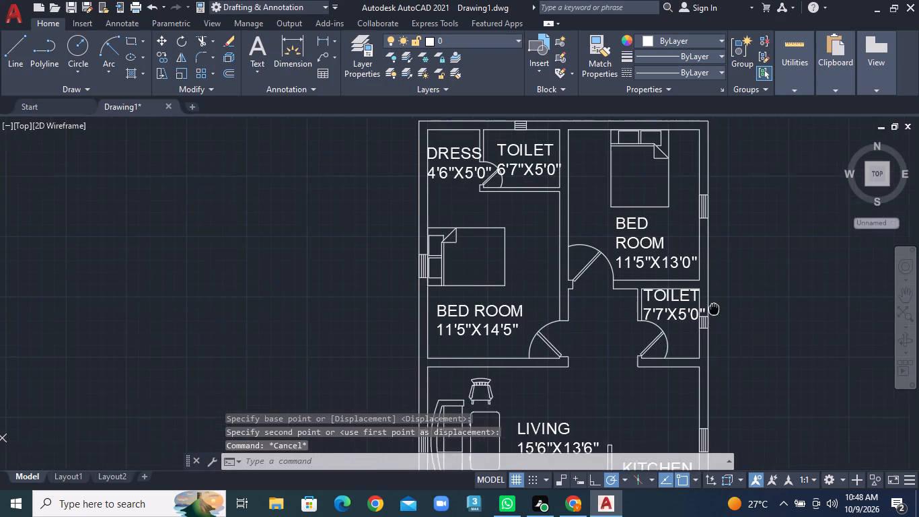
middle_drag(698, 302, 694, 226)
middle_drag(673, 334, 659, 311)
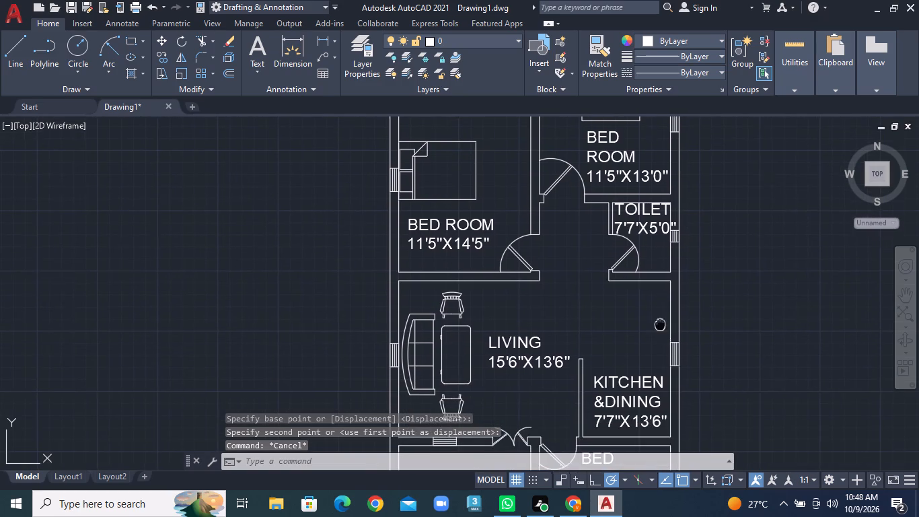
middle_drag(659, 311, 660, 234)
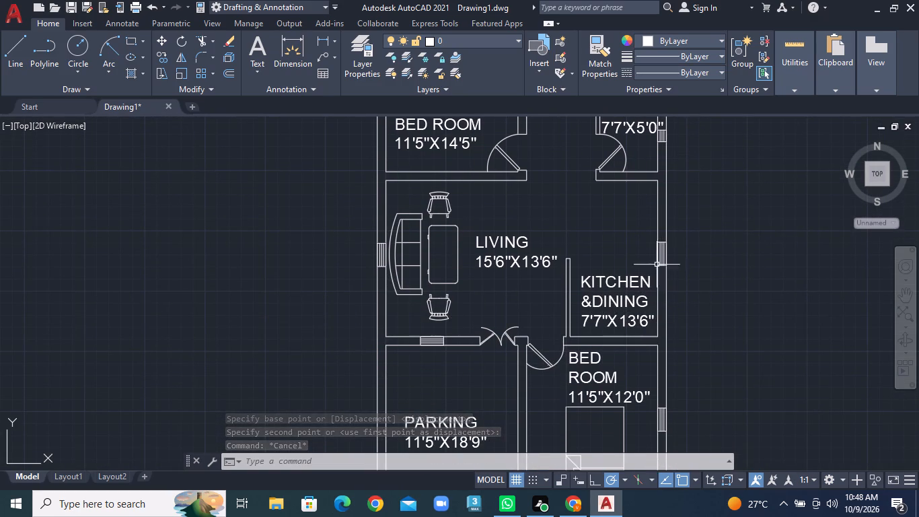
scroll(595, 372, down, 1)
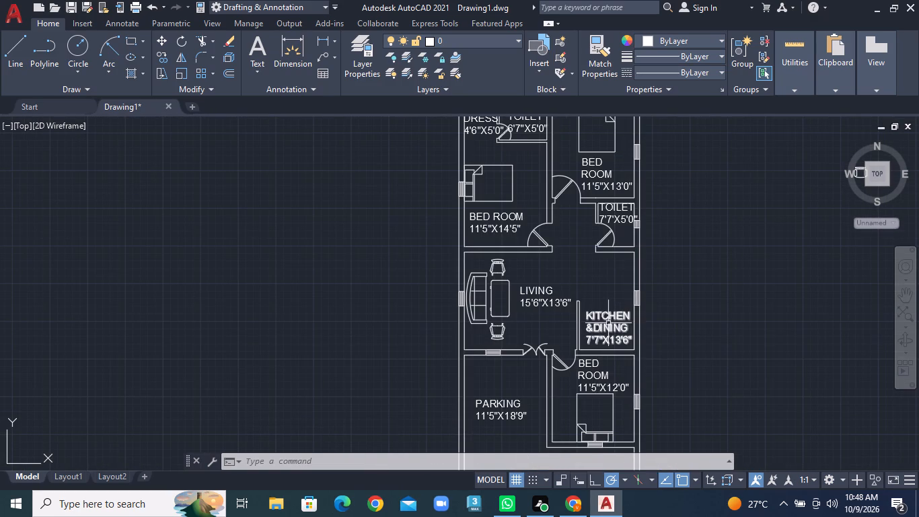
scroll(704, 356, down, 1)
middle_drag(704, 358, 679, 288)
scroll(585, 314, up, 2)
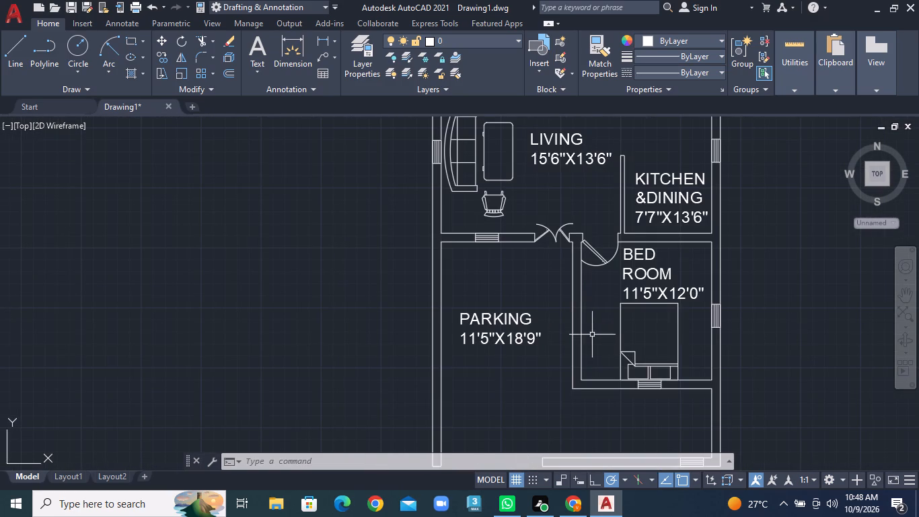
middle_drag(663, 352, 583, 240)
scroll(573, 295, up, 3)
middle_drag(581, 306, 547, 271)
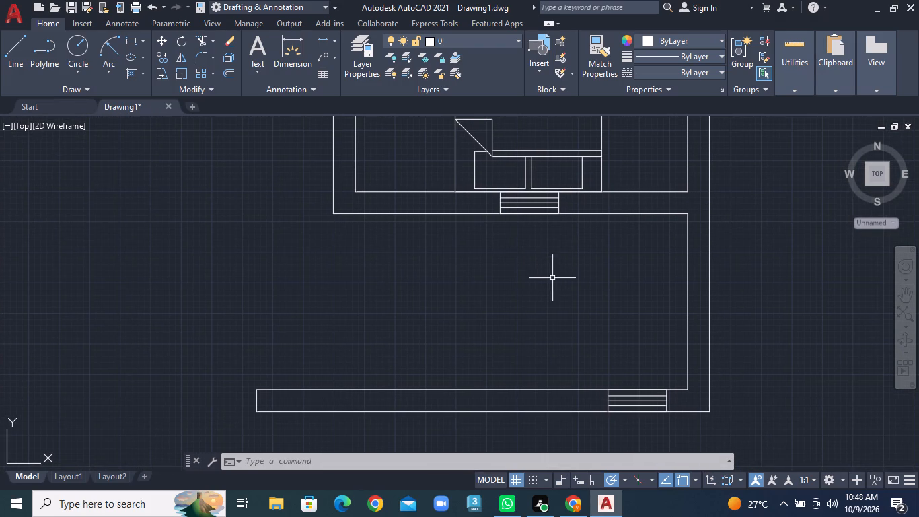
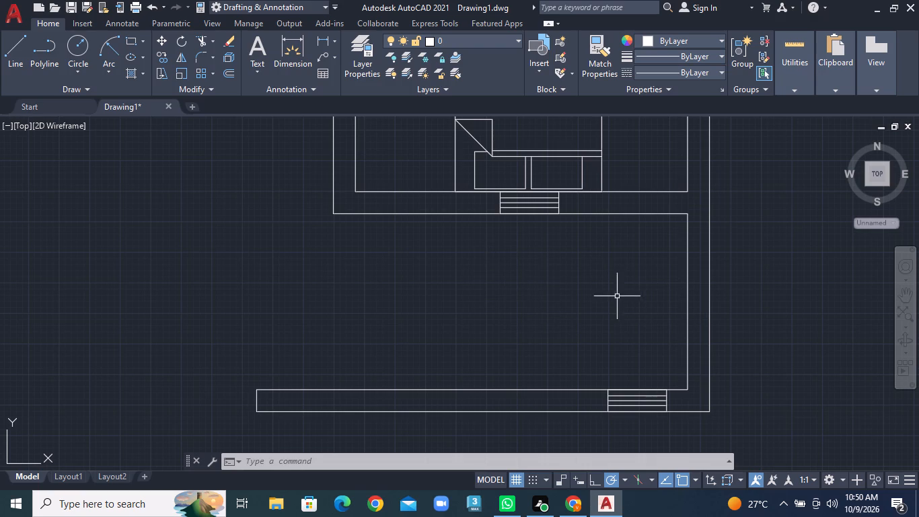
Delete the stray chair block lying outside the house, east of the northeast bedroom.
scroll(582, 253, down, 1)
middle_drag(582, 253, 550, 384)
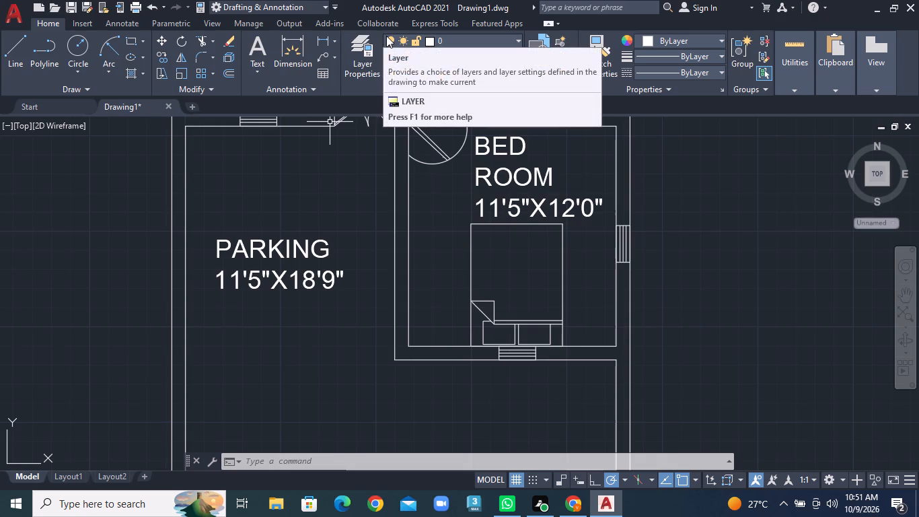
scroll(477, 272, down, 2)
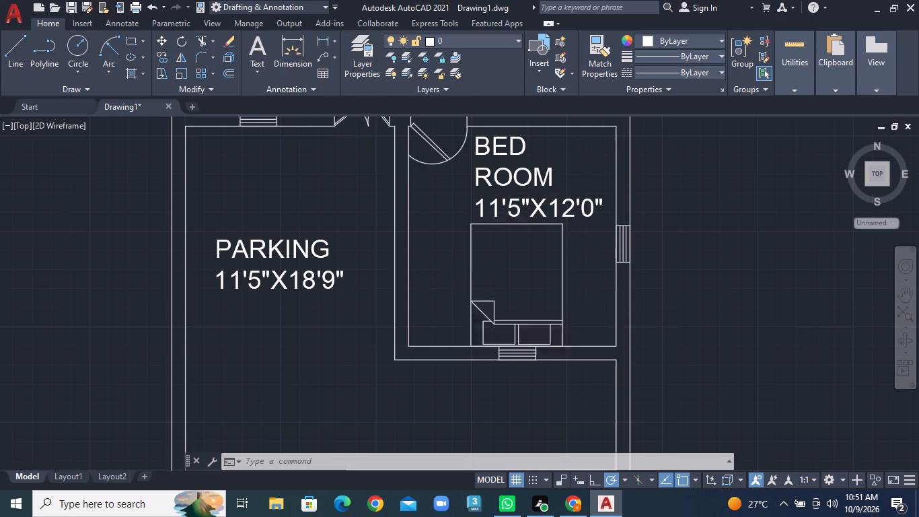
middle_drag(477, 269, 467, 331)
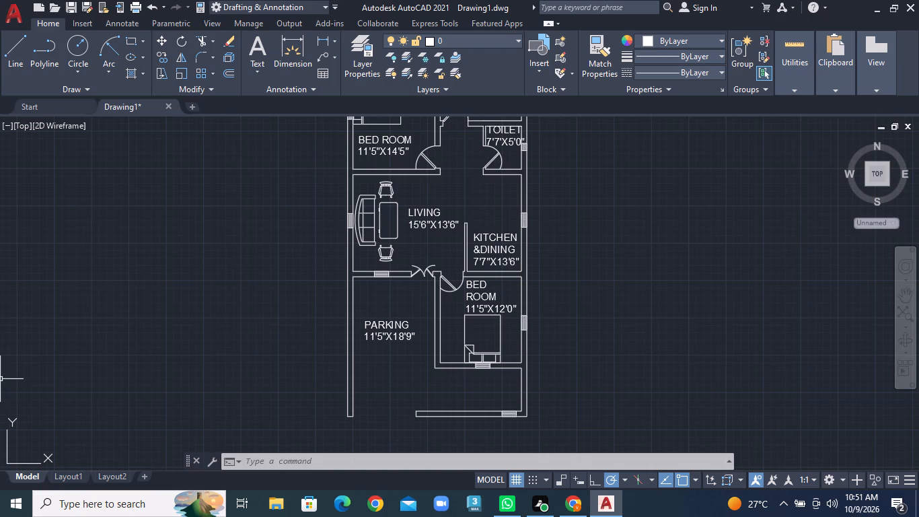
scroll(0, 0, up, 2)
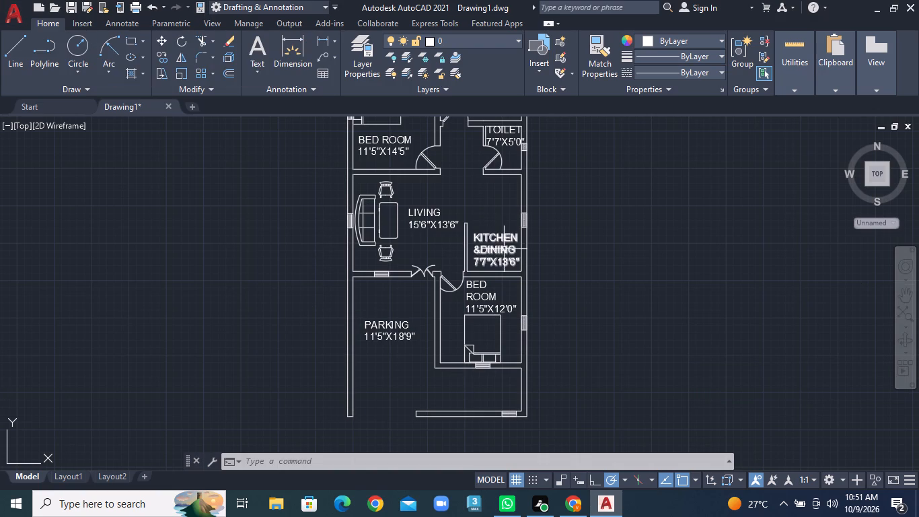
scroll(547, 275, down, 2)
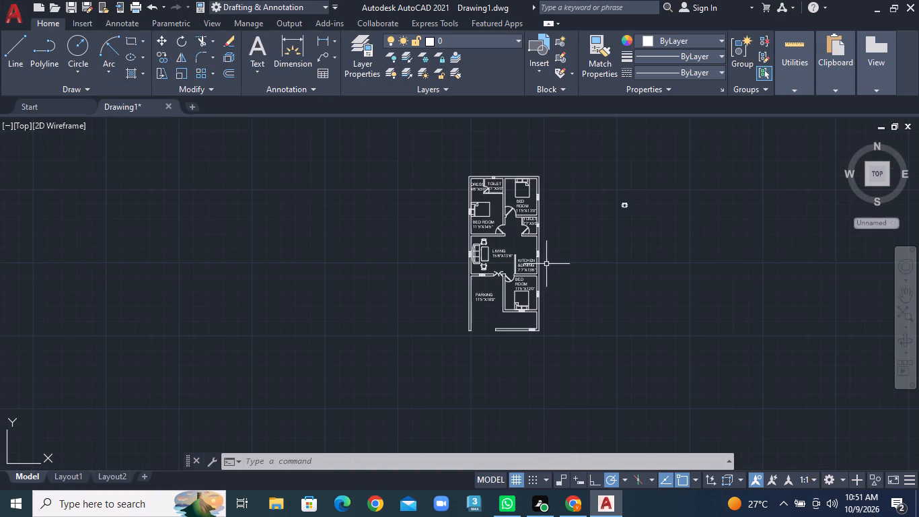
scroll(546, 260, up, 2)
middle_drag(540, 260, 494, 368)
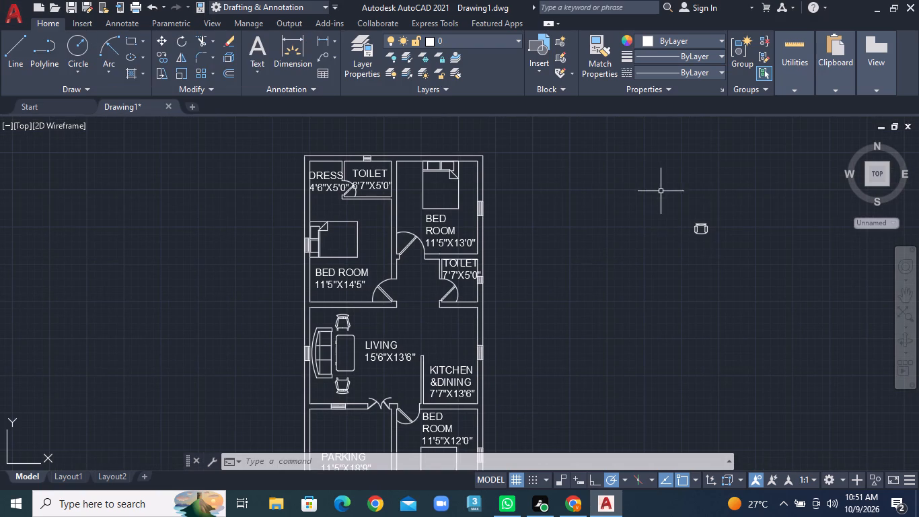
click(659, 191)
click(759, 275)
key(Delete)
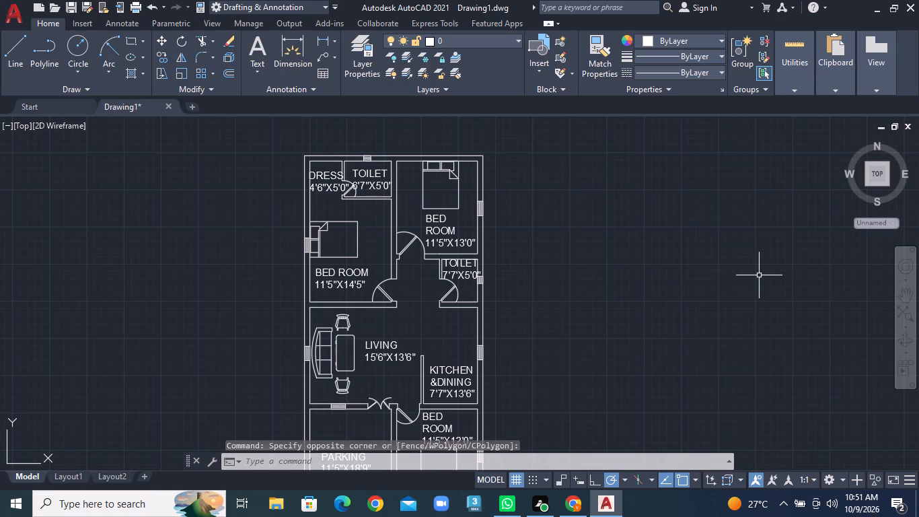
Add 1' high multiline text reading W just outside the east window of the northeast bedroom.
scroll(579, 259, down, 2)
scroll(491, 318, up, 3)
scroll(490, 301, down, 1)
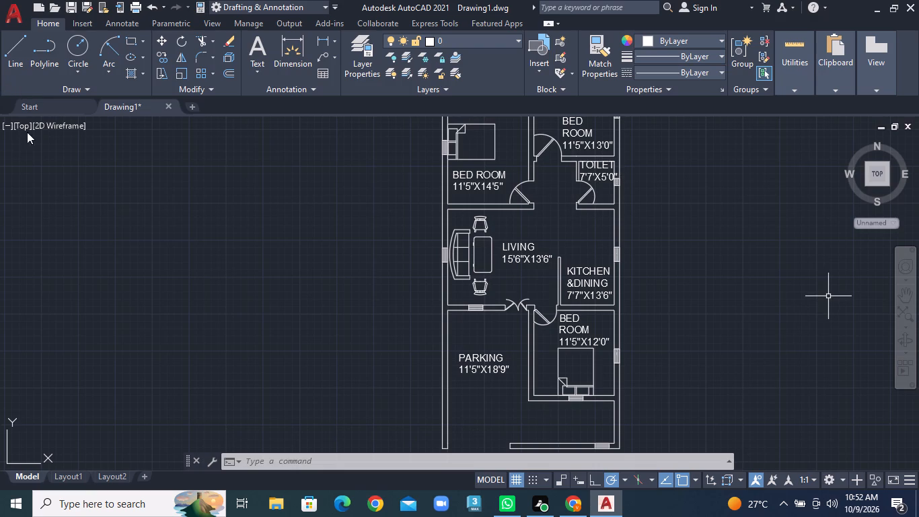
middle_drag(545, 342, 437, 410)
middle_drag(379, 267, 379, 347)
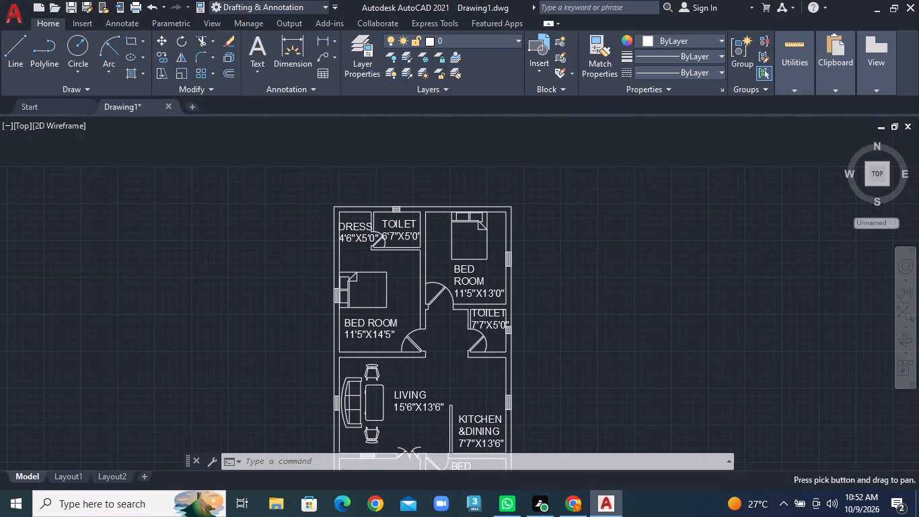
scroll(372, 219, up, 2)
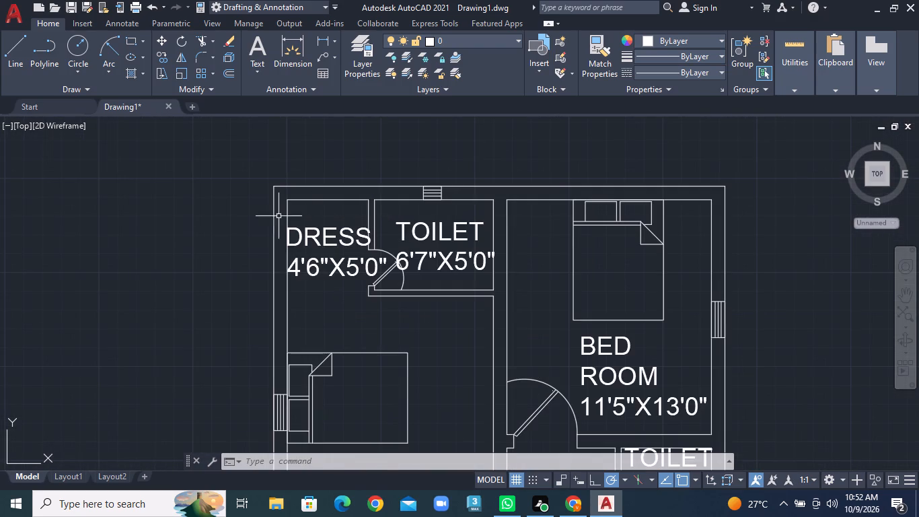
text(MT)
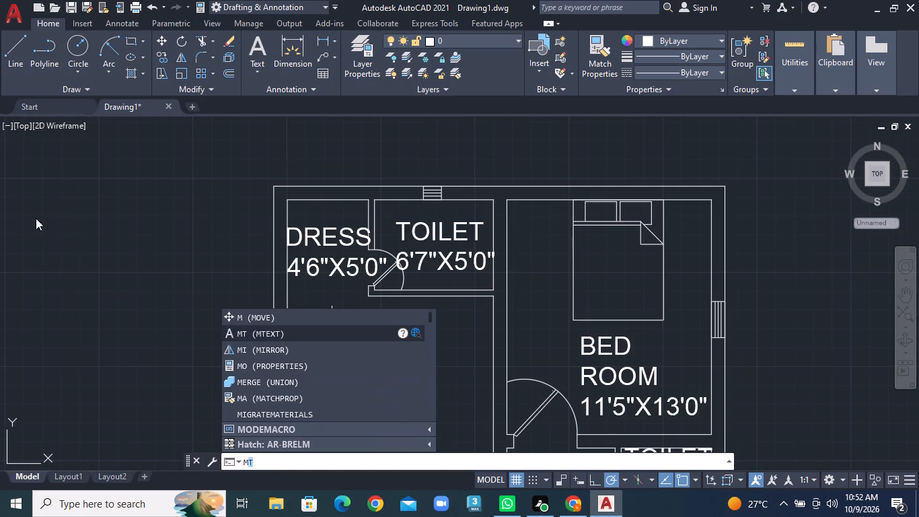
key(Delete)
key(t)
key(Return)
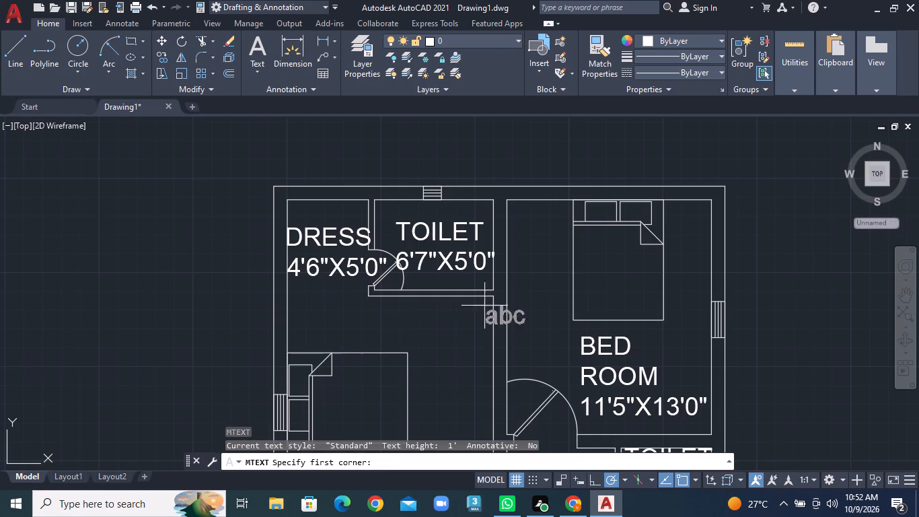
click(732, 309)
click(765, 335)
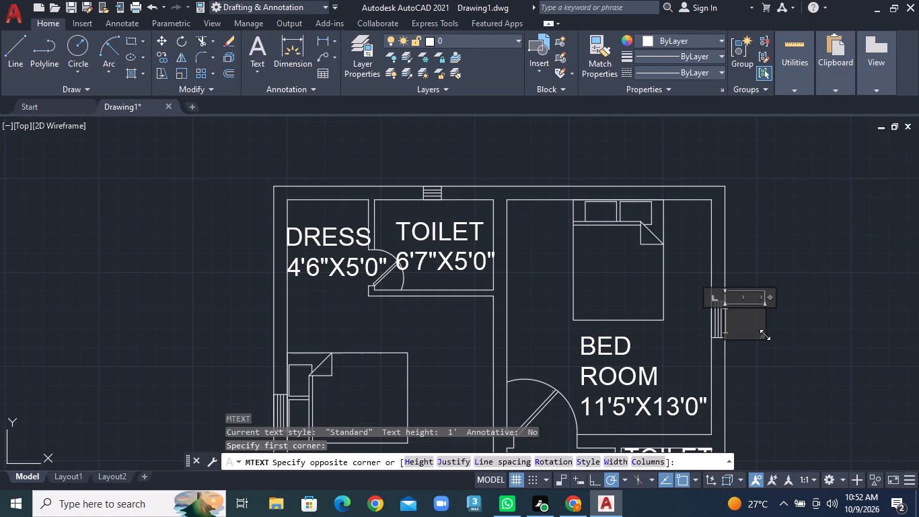
key(w)
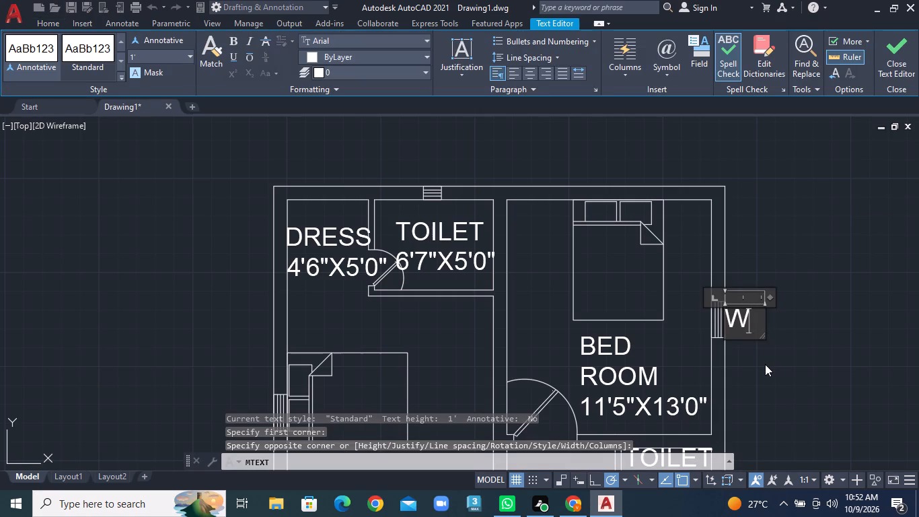
key(Delete)
click(753, 369)
scroll(772, 384, down, 2)
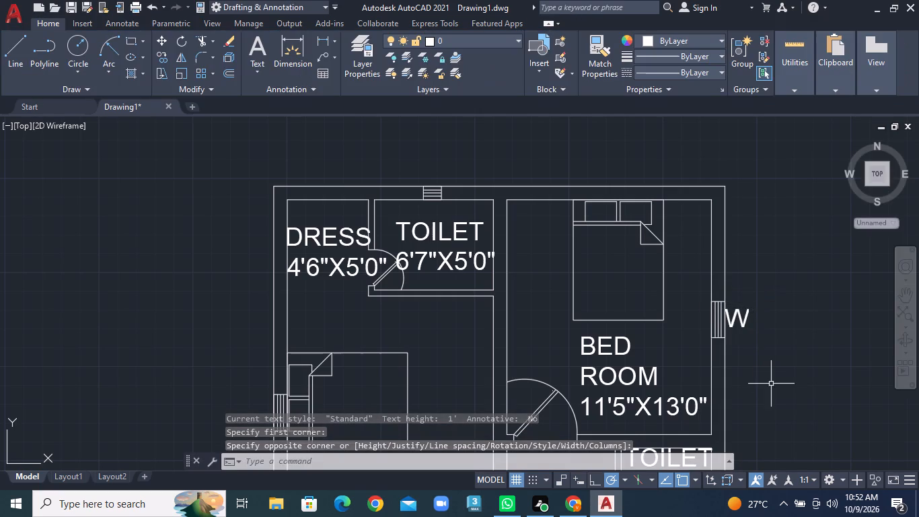
Add 1' high multiline text reading V outside the east wall, beside the small window of the east toilet.
middle_drag(735, 382, 656, 328)
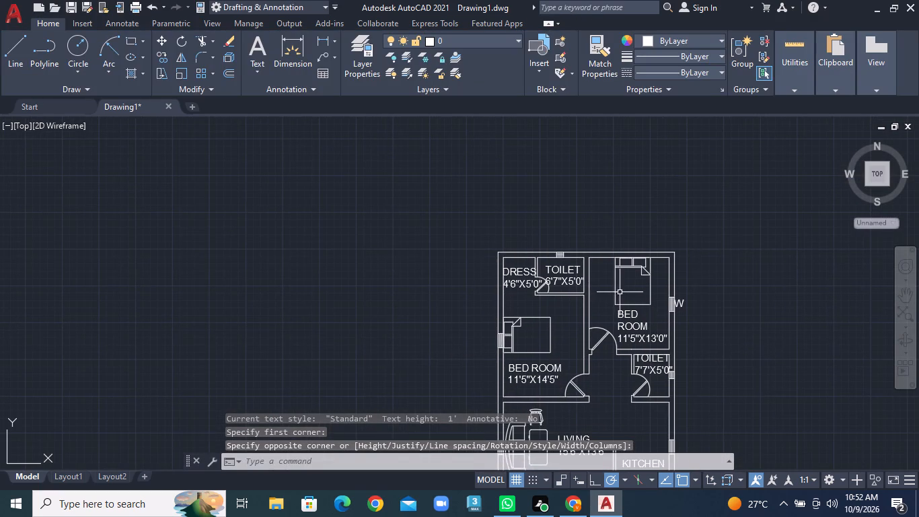
scroll(688, 336, up, 3)
scroll(671, 393, down, 1)
scroll(671, 393, up, 1)
middle_drag(663, 392, 645, 372)
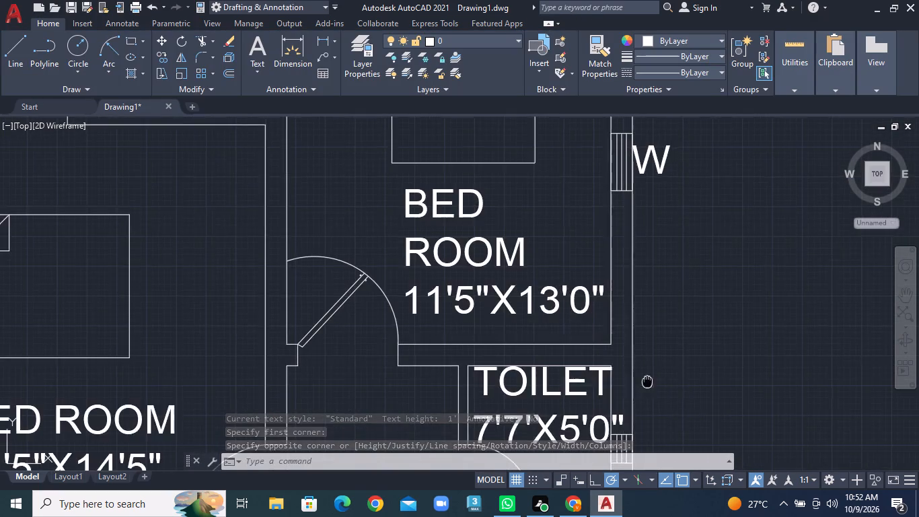
scroll(645, 372, up, 1)
middle_drag(645, 372, 648, 273)
scroll(640, 343, down, 1)
scroll(640, 342, up, 2)
middle_drag(631, 409, 671, 289)
text(MT)
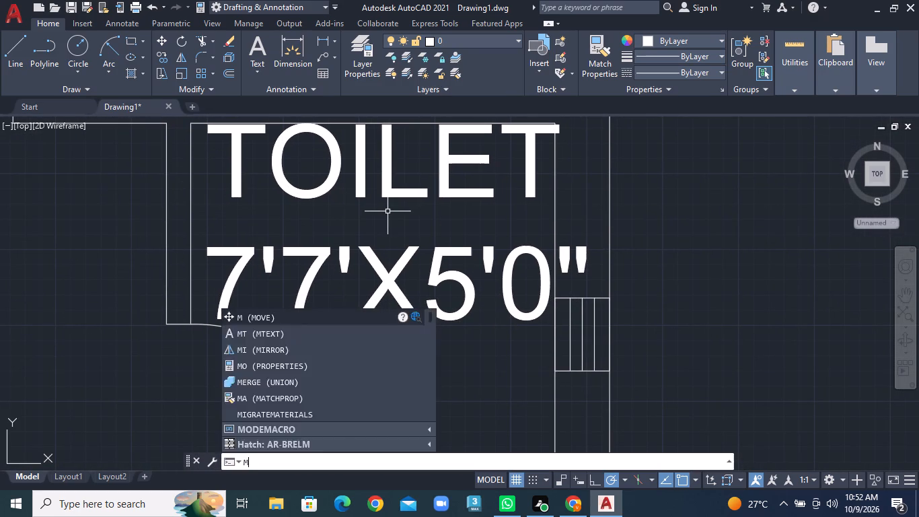
key(Return)
click(633, 316)
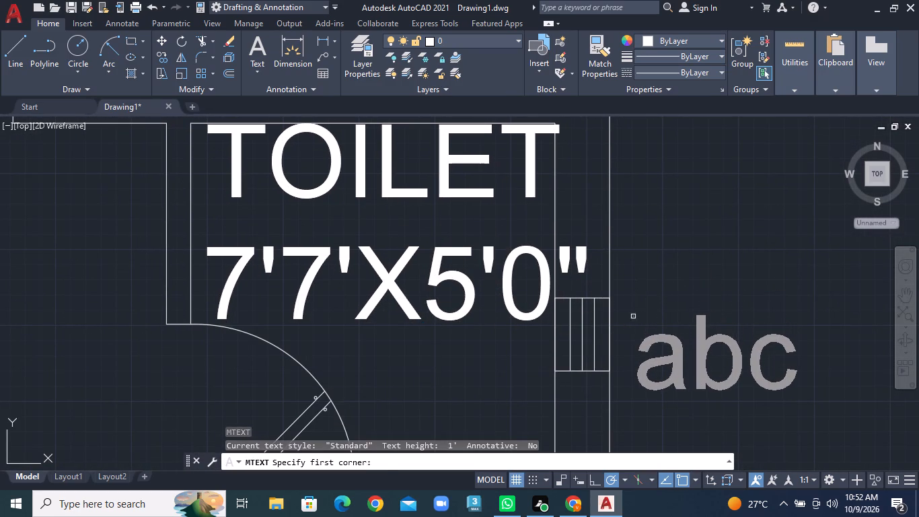
click(675, 353)
key(v)
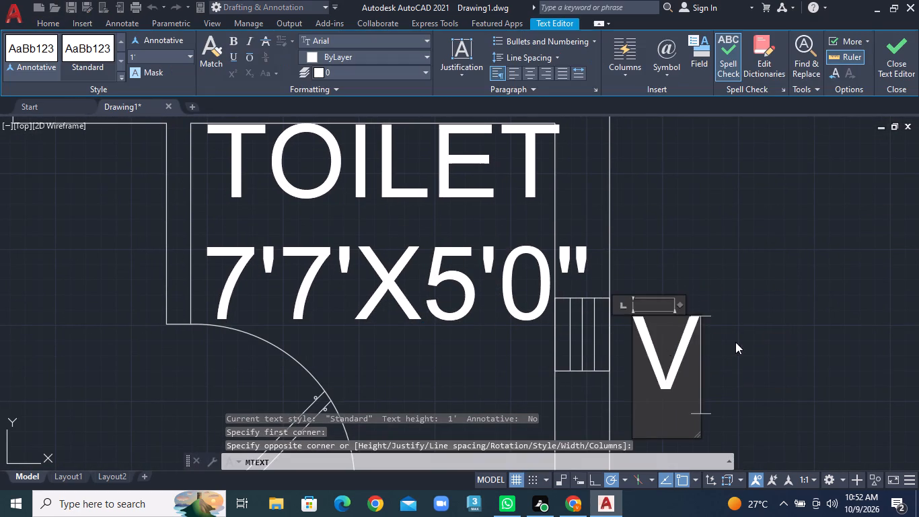
click(735, 342)
Add 1' high multiline text reading W outside the east wall, beside the kitchen and dining window.
scroll(719, 370, down, 3)
scroll(677, 286, down, 1)
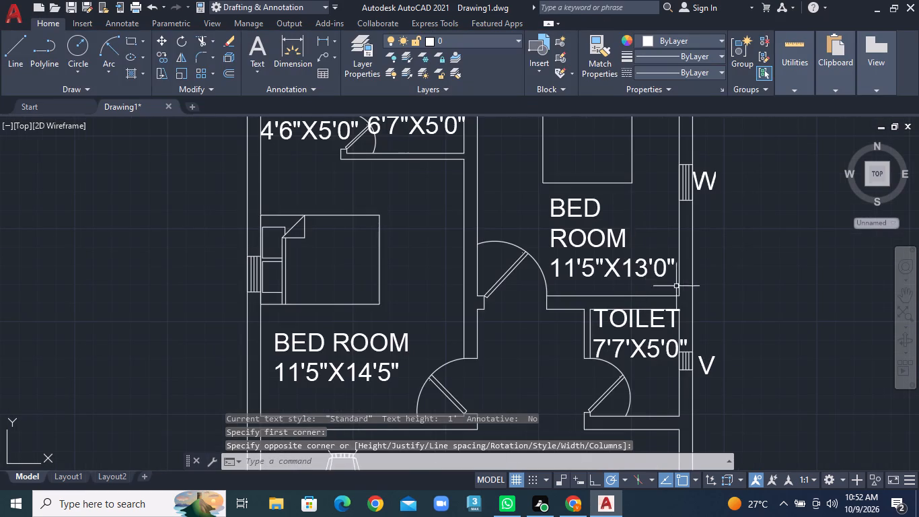
scroll(677, 286, down, 1)
scroll(665, 354, down, 2)
scroll(659, 345, up, 1)
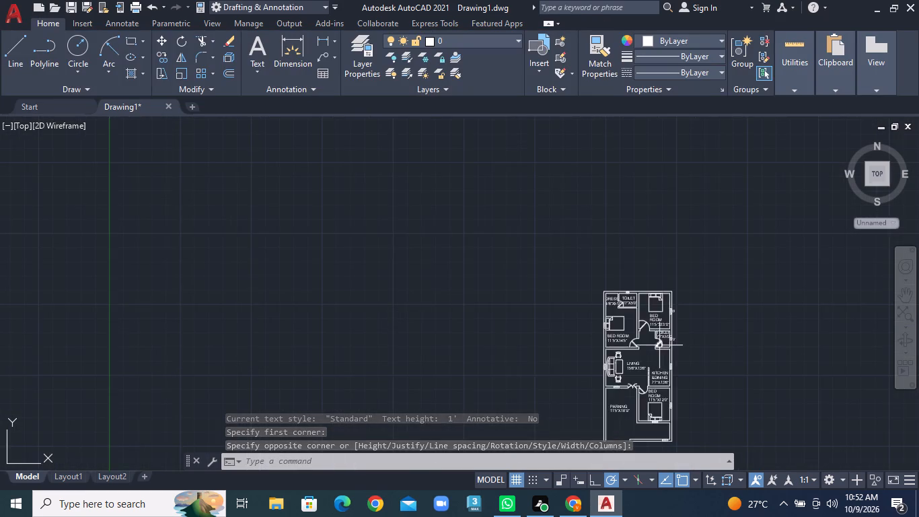
scroll(659, 345, up, 2)
scroll(688, 352, down, 3)
middle_drag(719, 366, 607, 225)
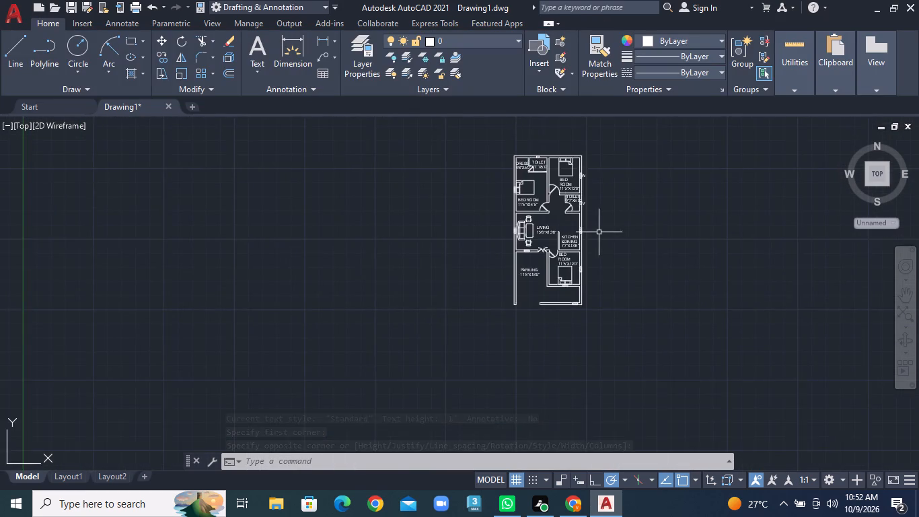
scroll(596, 233, up, 3)
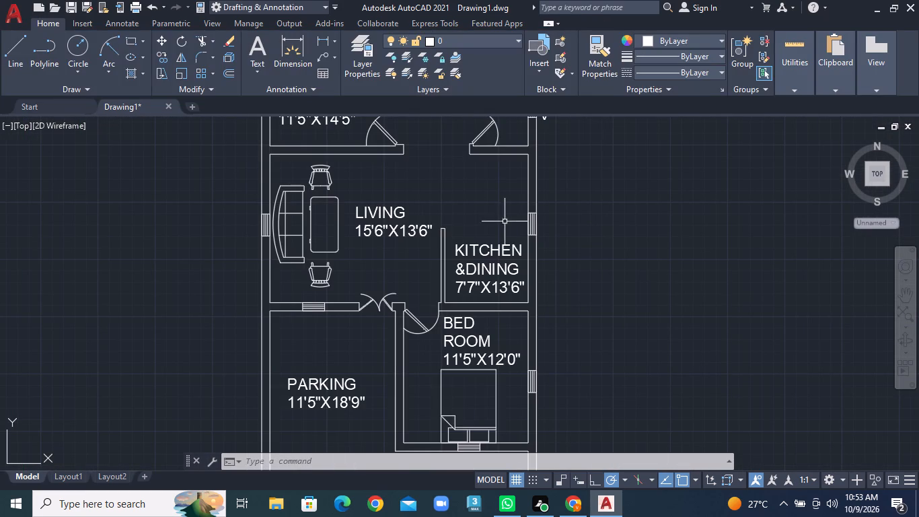
key(m)
key(t)
key(Return)
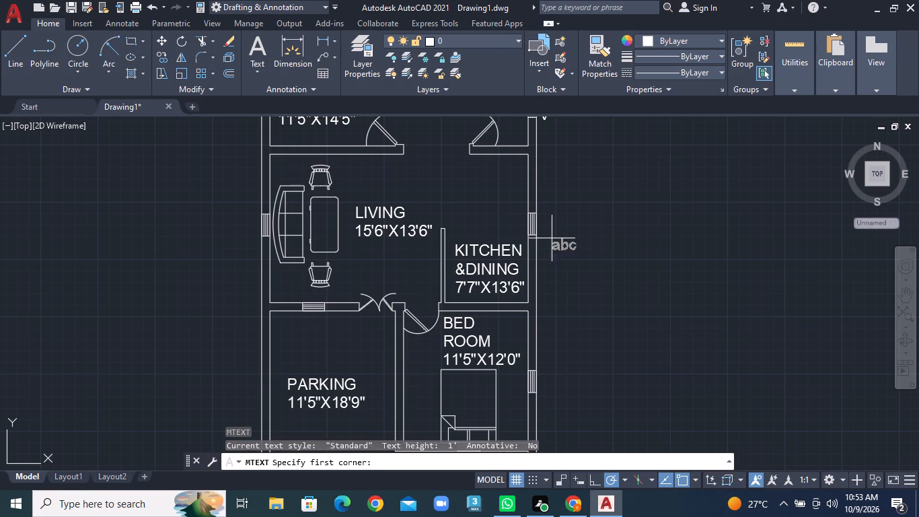
click(543, 212)
click(580, 234)
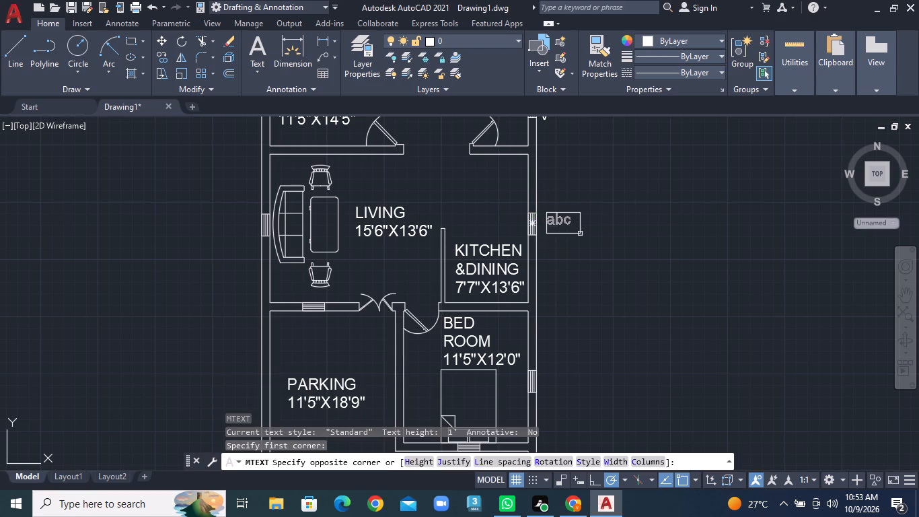
key(w)
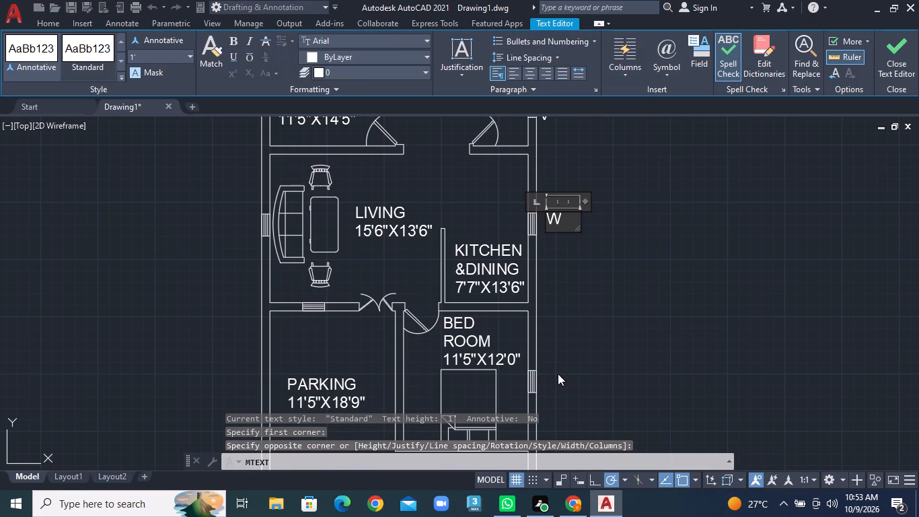
click(557, 377)
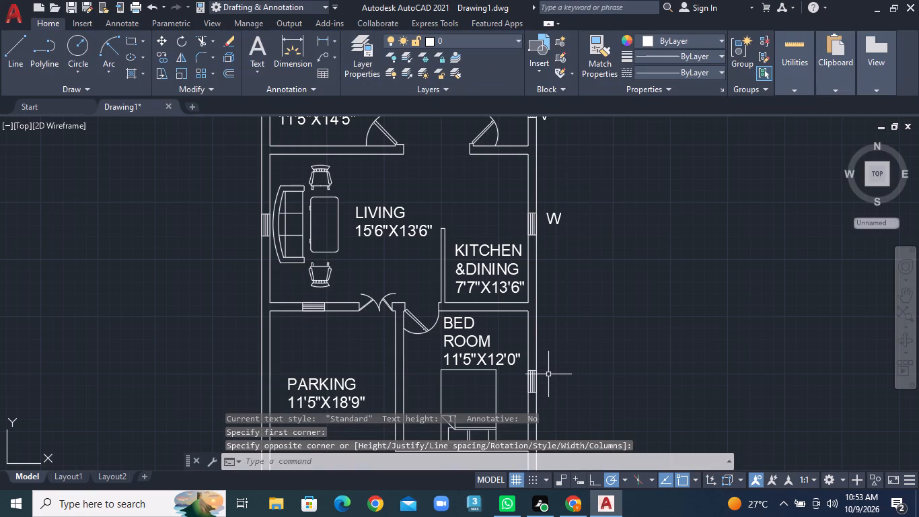
Add 1' high multiline text reading W outside the east wall, beside the southeast bedroom's window.
key(m)
key(t)
key(Return)
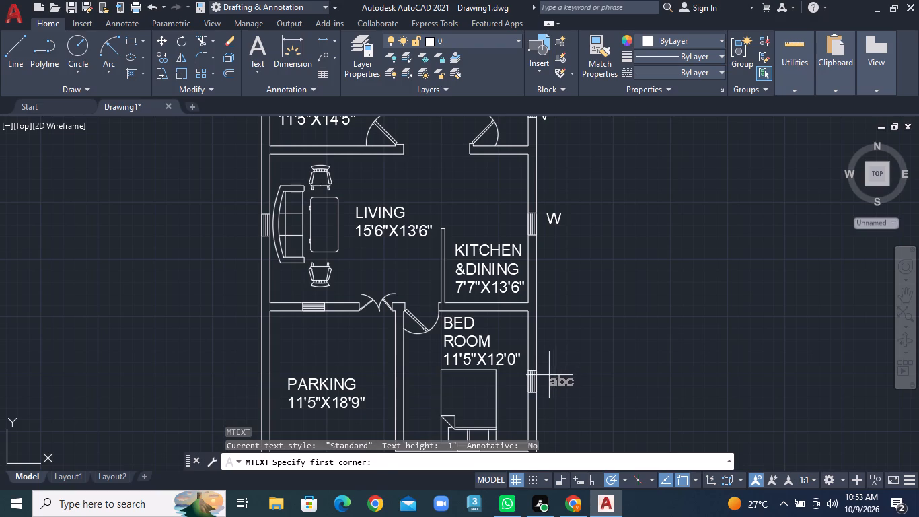
click(549, 375)
click(575, 387)
key(w)
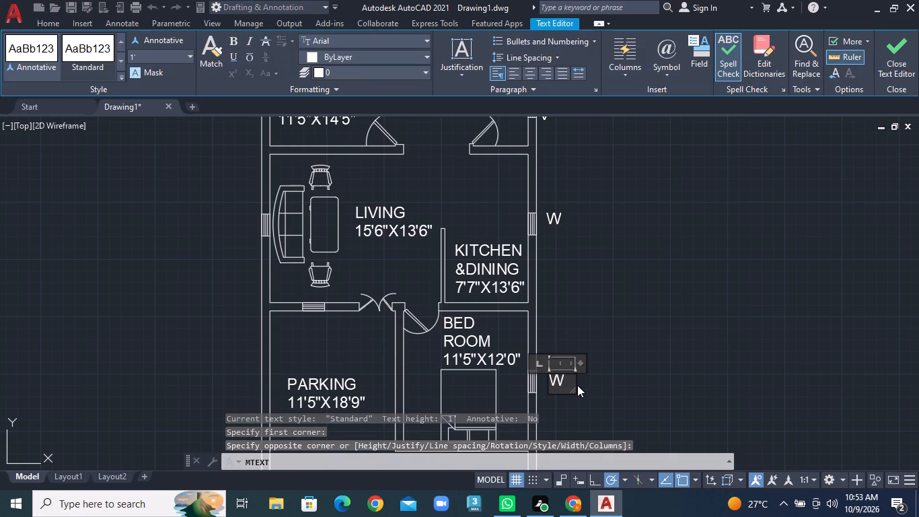
click(608, 361)
Add 1' high multiline text reading W2 just outside the south wall, below the window near the southeast corner.
scroll(601, 366, down, 2)
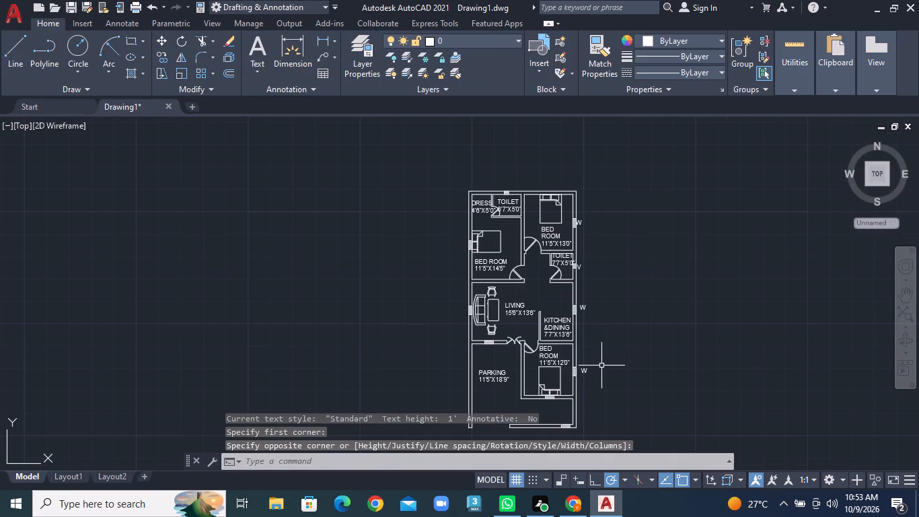
middle_drag(594, 386, 572, 244)
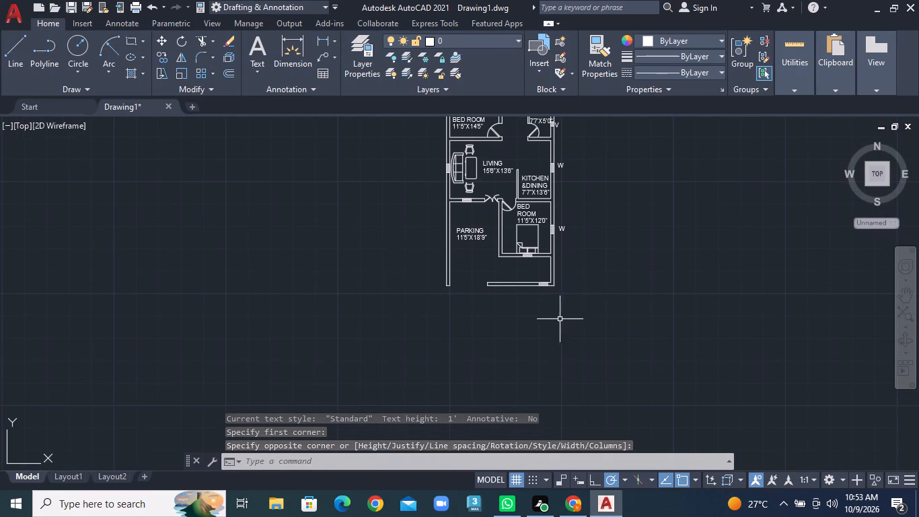
scroll(542, 303, up, 5)
right_click(543, 302)
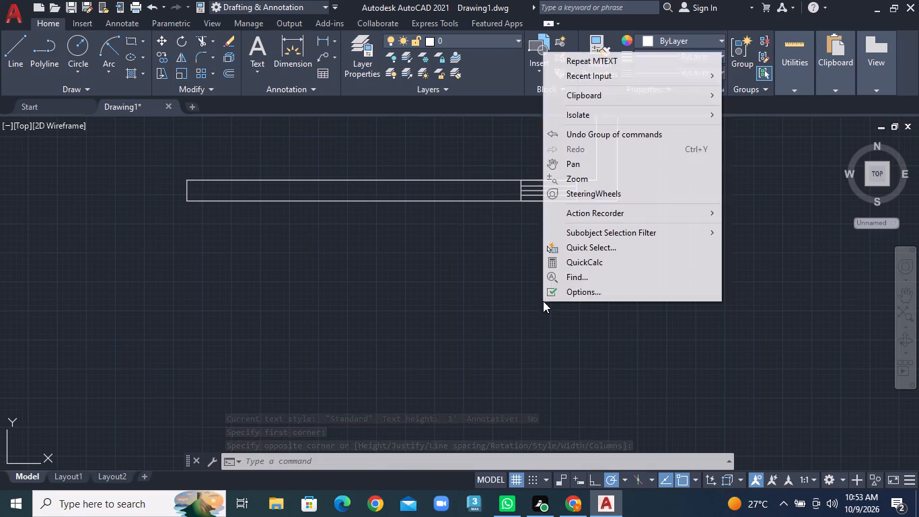
click(612, 53)
click(612, 58)
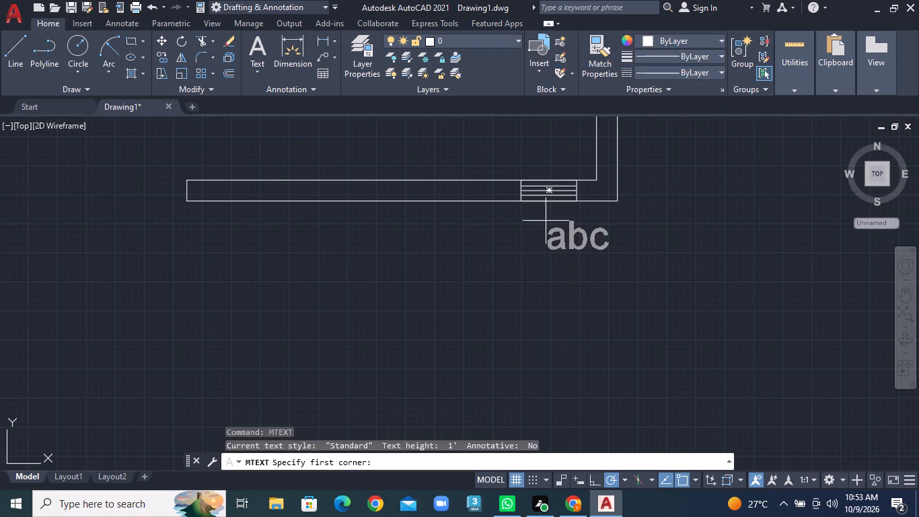
click(527, 222)
click(600, 254)
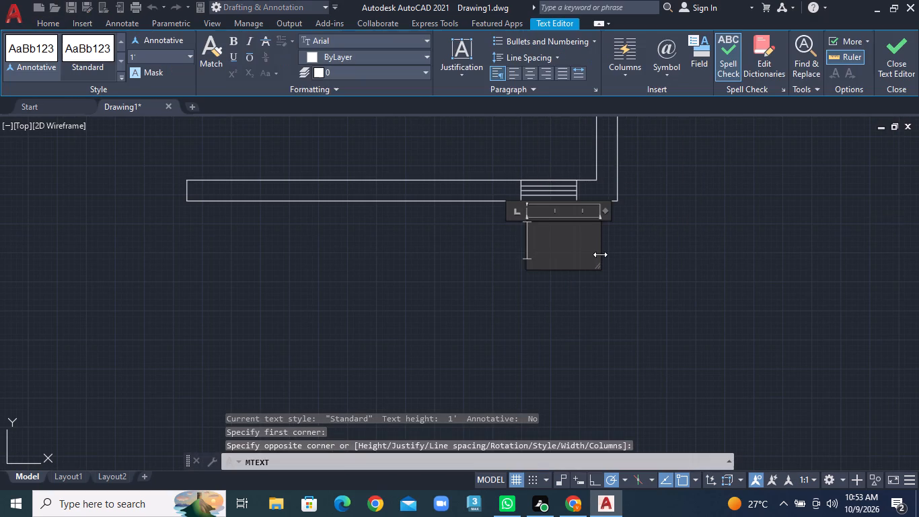
text(W2)
click(657, 257)
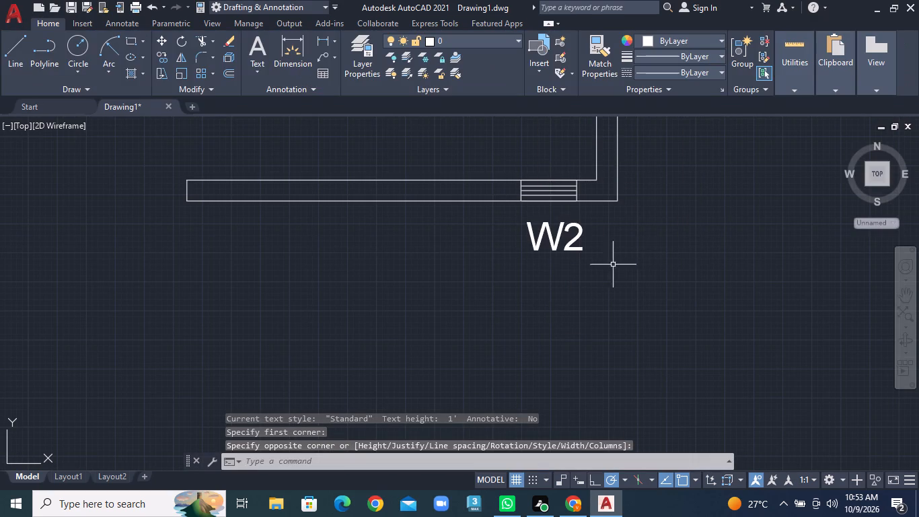
Add 1' high multiline text reading W just below the window in the southeast bedroom's south wall.
middle_drag(257, 205, 569, 331)
scroll(283, 232, down, 2)
middle_drag(246, 193, 245, 193)
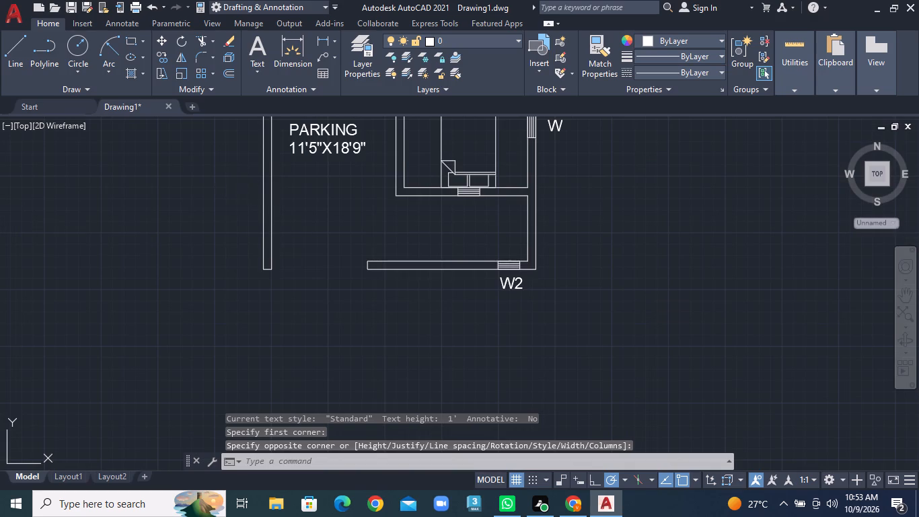
middle_drag(245, 193, 255, 238)
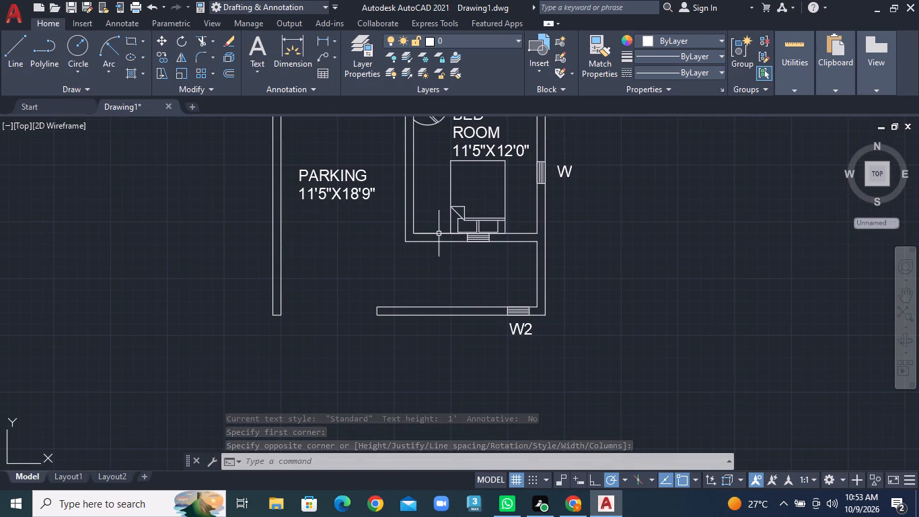
scroll(501, 246, up, 4)
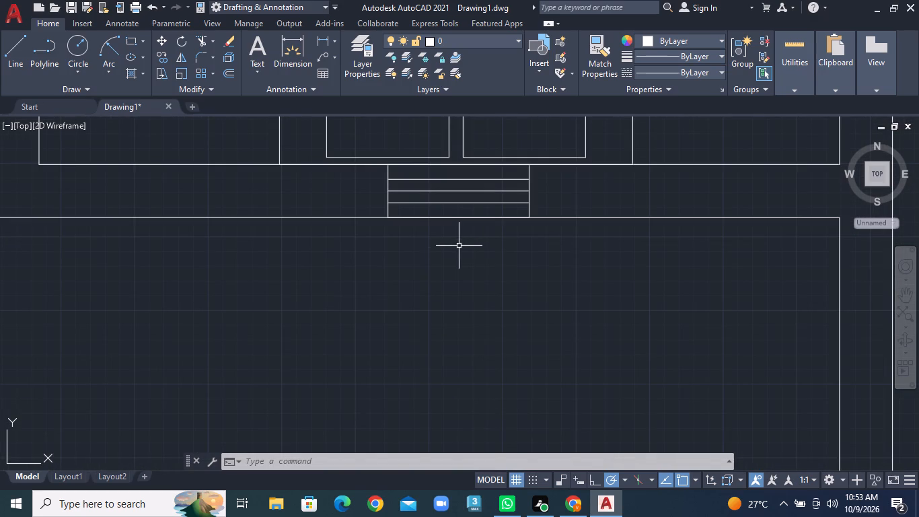
right_click(445, 248)
click(473, 250)
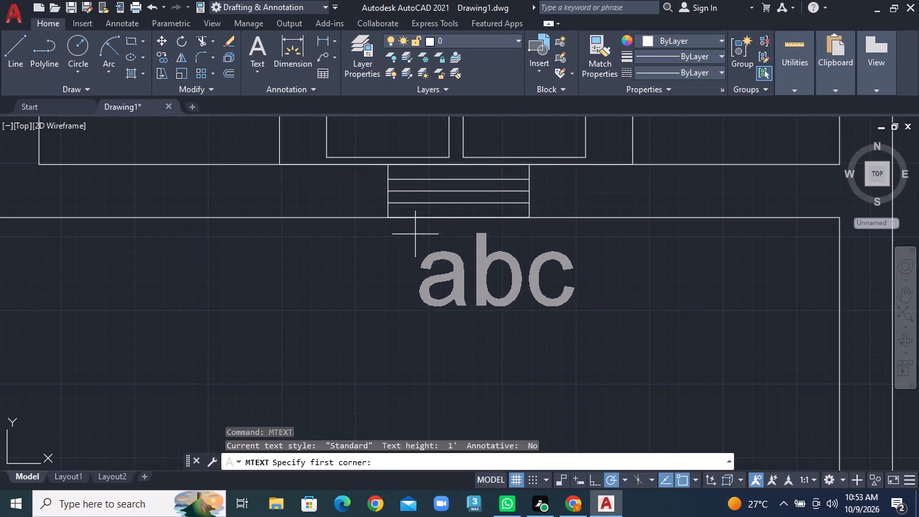
click(415, 232)
click(497, 261)
key(w)
click(555, 265)
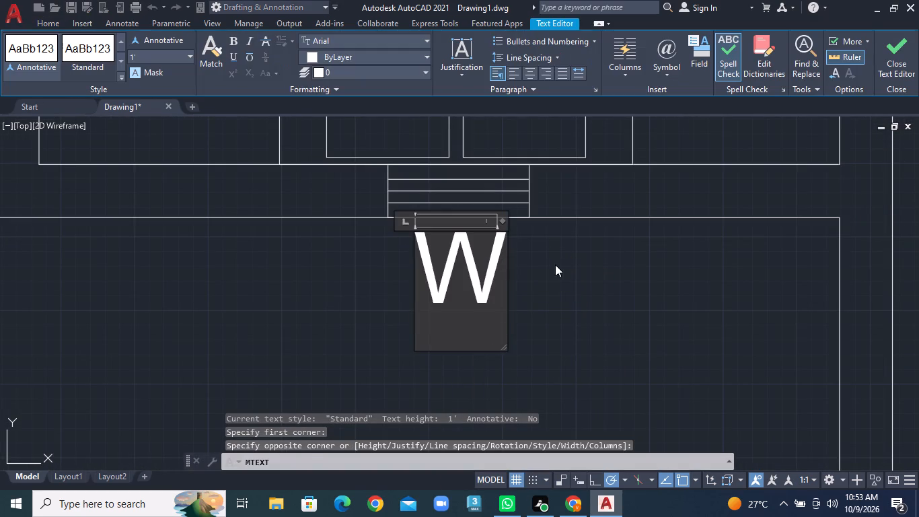
Add 1' high multiline text reading W on the parking side of the window between living room and parking.
scroll(370, 245, down, 5)
middle_drag(318, 267, 535, 325)
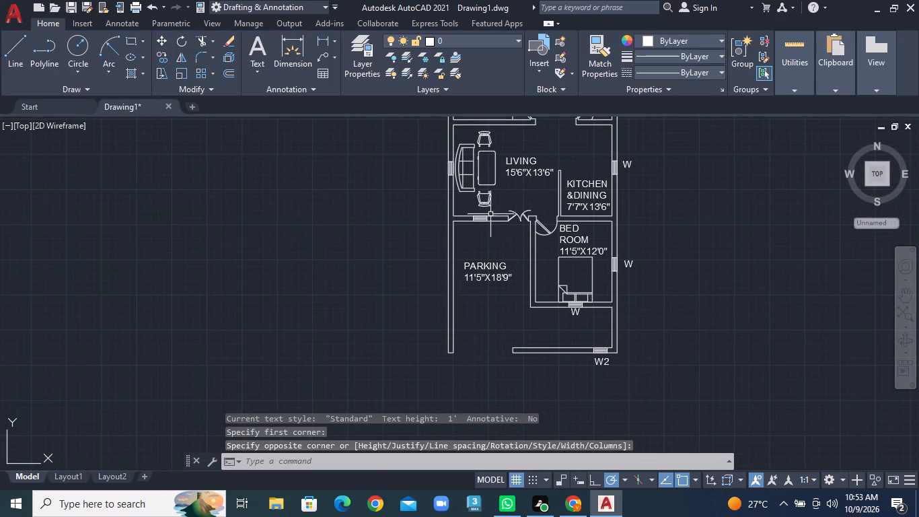
scroll(490, 201, up, 2)
middle_drag(414, 172, 407, 261)
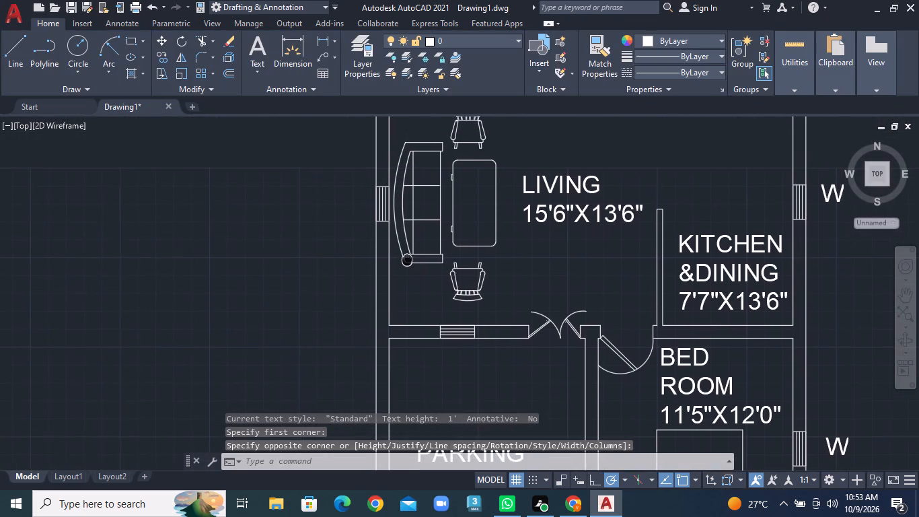
middle_drag(407, 261, 406, 262)
scroll(444, 290, up, 1)
middle_drag(468, 312, 385, 251)
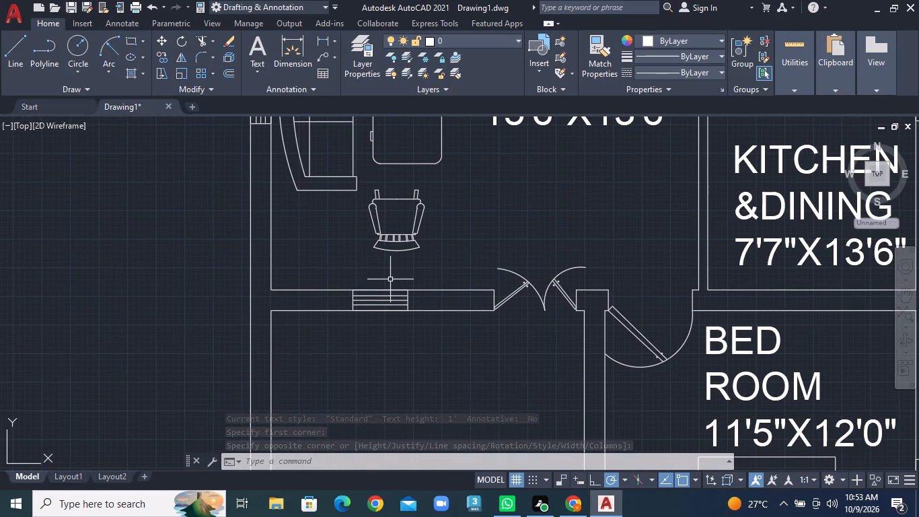
right_click(367, 423)
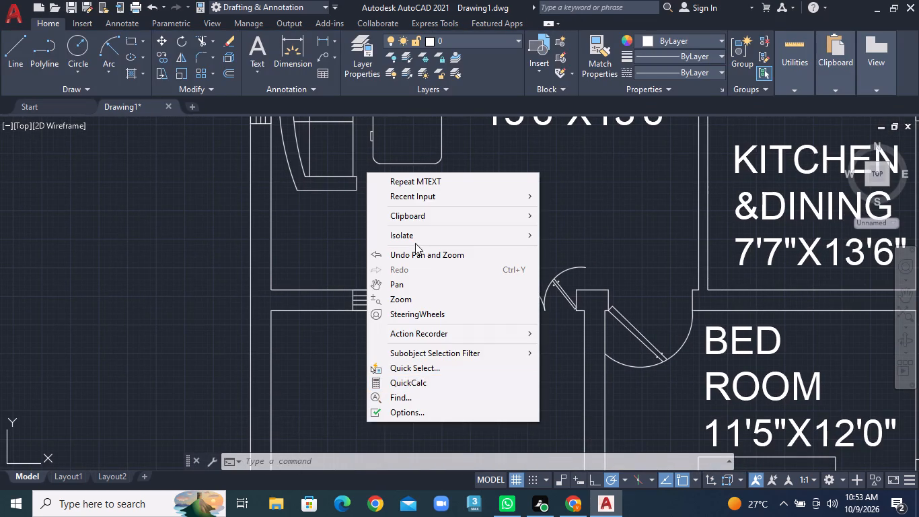
click(420, 180)
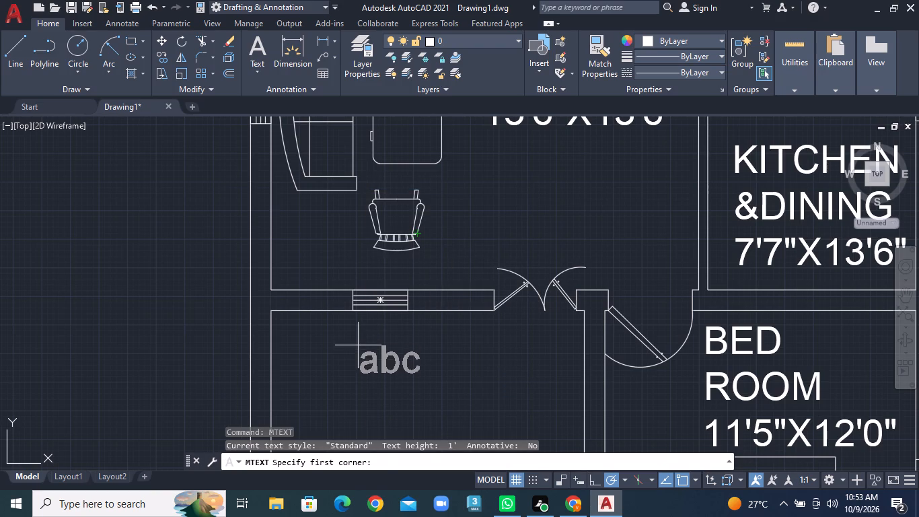
click(358, 333)
click(424, 380)
key(w)
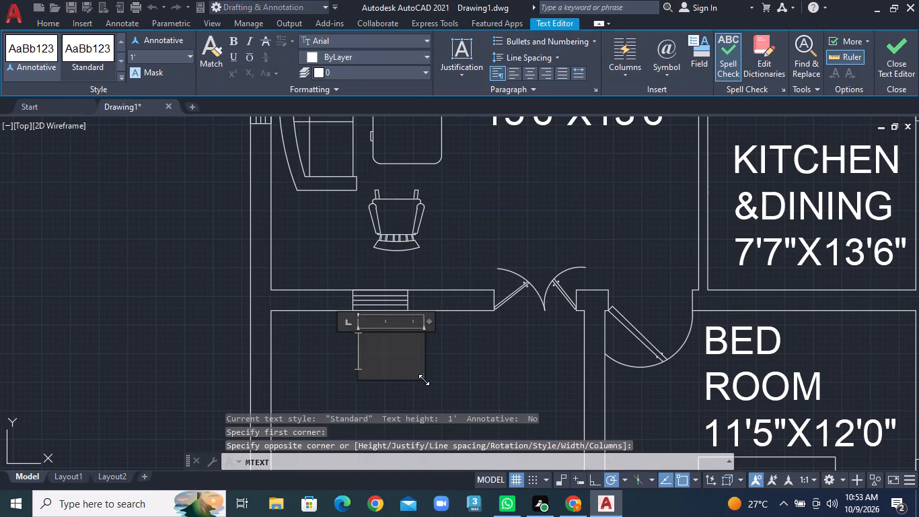
click(460, 368)
Add 1' high multiline text reading W outside the west wall, beside the living room's window.
scroll(254, 308, down, 1)
middle_drag(239, 245, 325, 337)
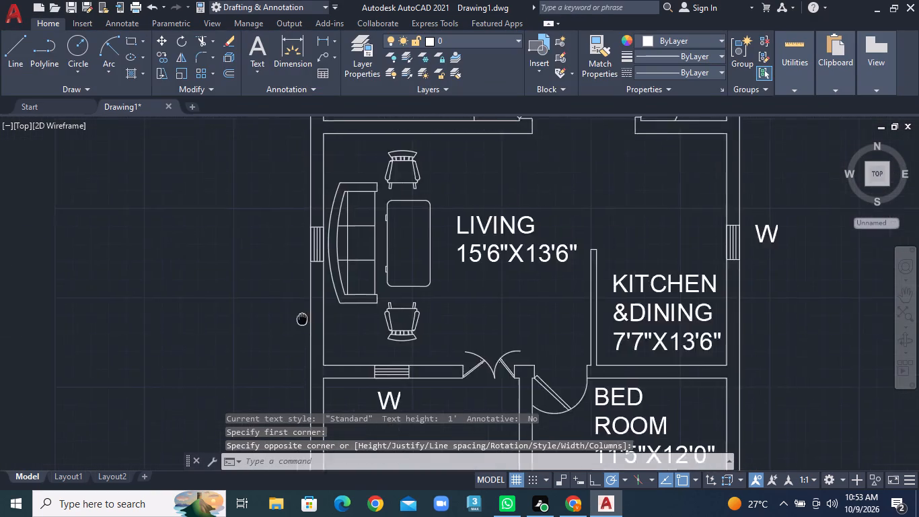
middle_drag(325, 337, 394, 384)
scroll(398, 329, up, 1)
middle_drag(382, 331, 331, 319)
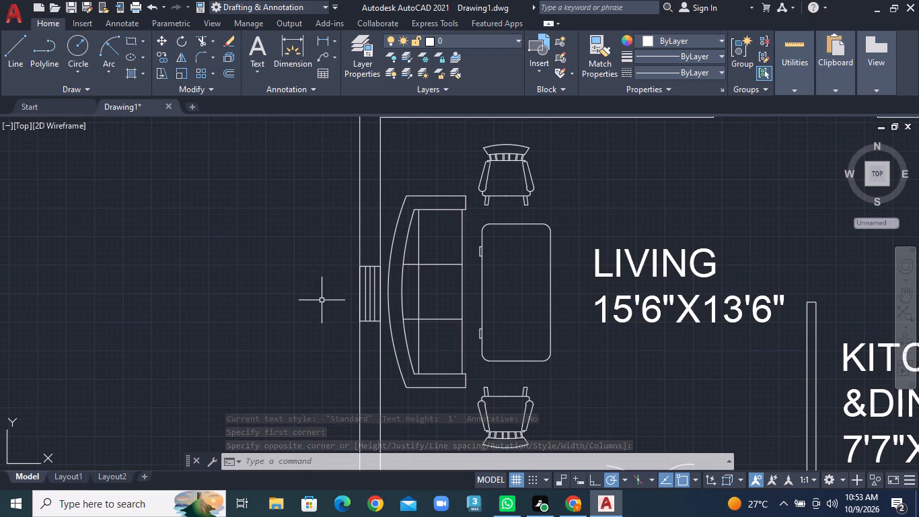
text(MT)
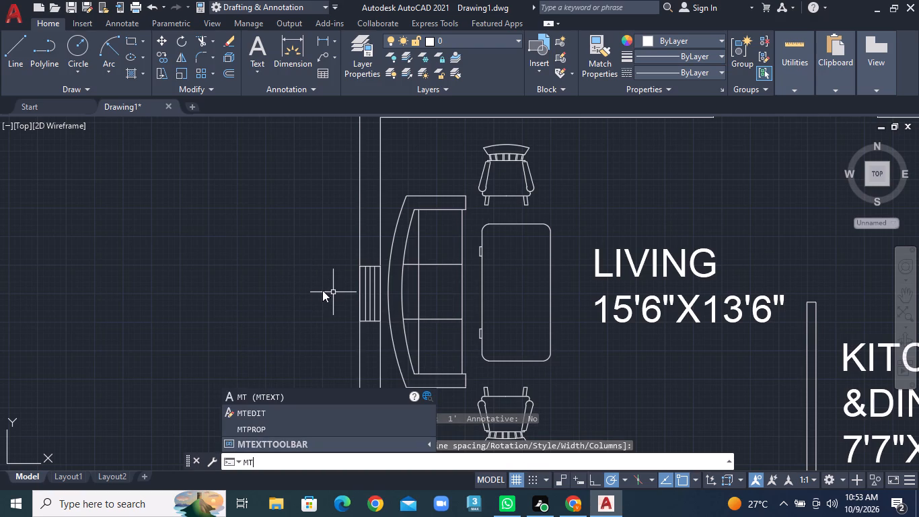
key(Return)
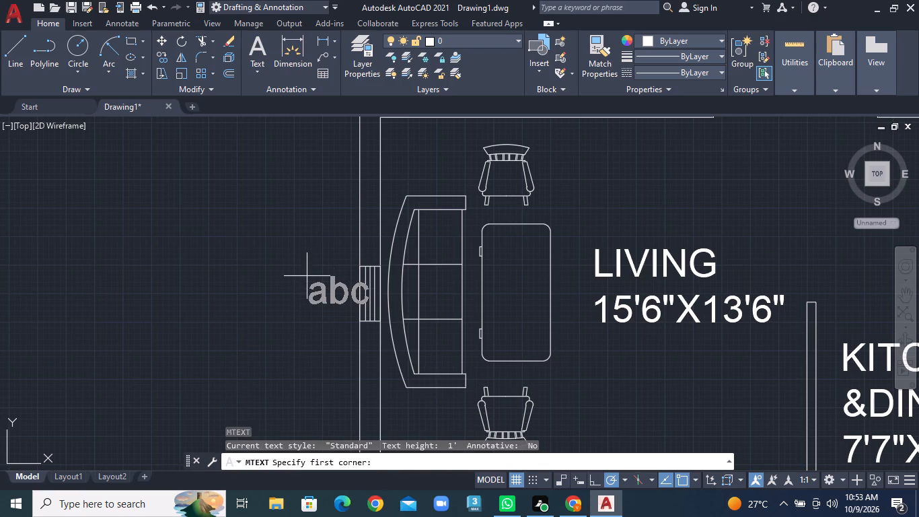
click(305, 271)
click(353, 320)
key(w)
click(281, 320)
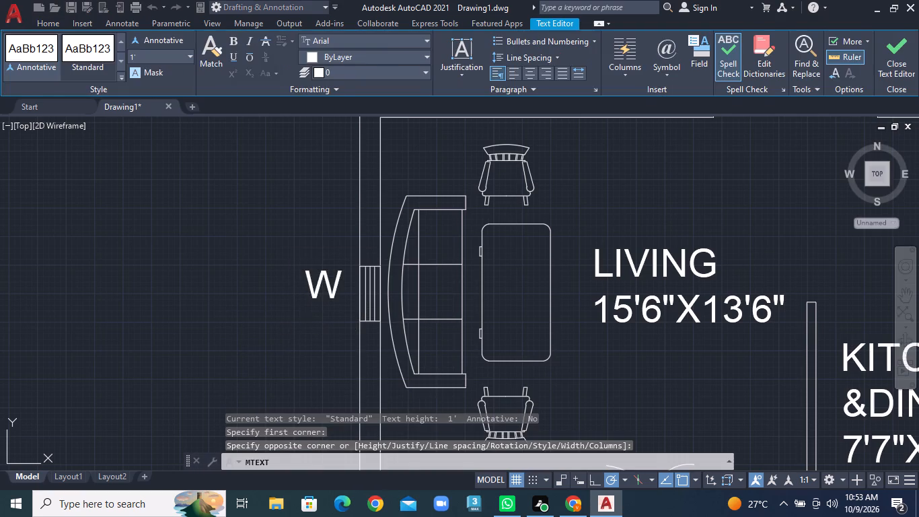
Add 1' high multiline text reading W outside the west wall, beside the northwest bedroom's window.
scroll(281, 320, down, 2)
middle_drag(311, 250, 355, 410)
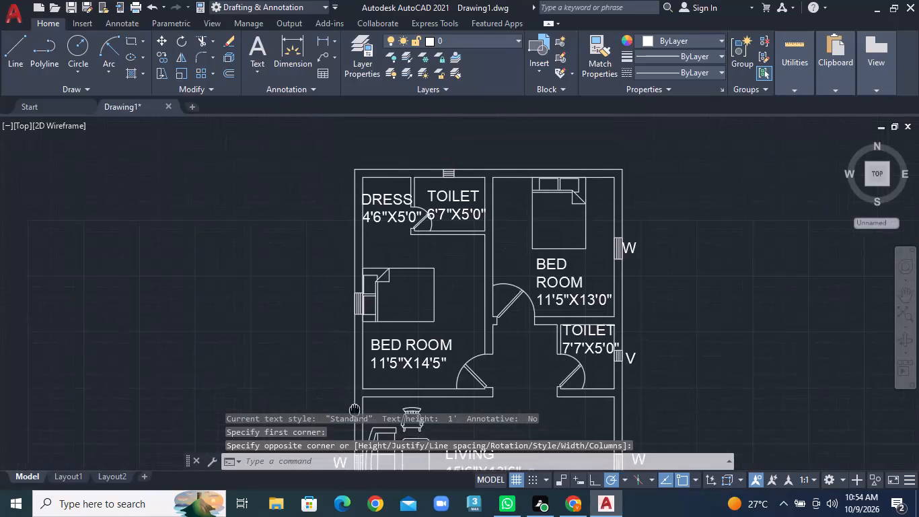
scroll(343, 300, up, 2)
right_click(326, 301)
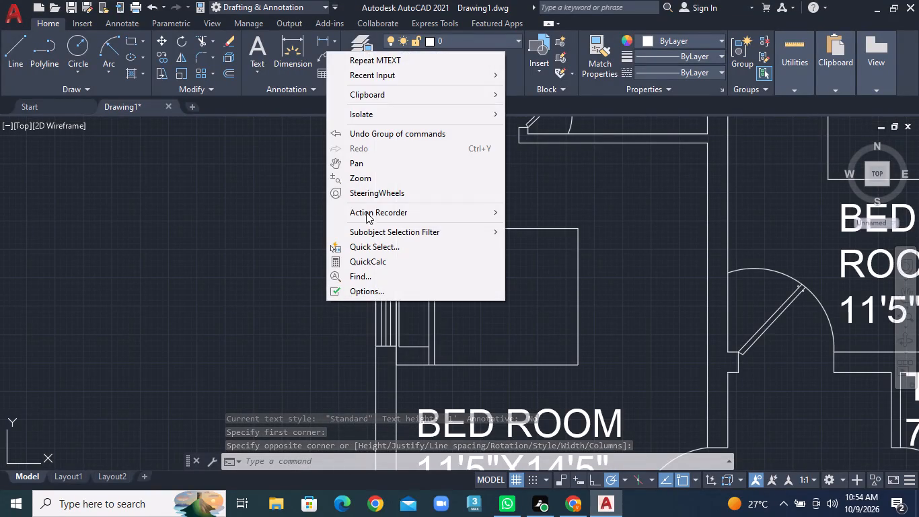
click(373, 57)
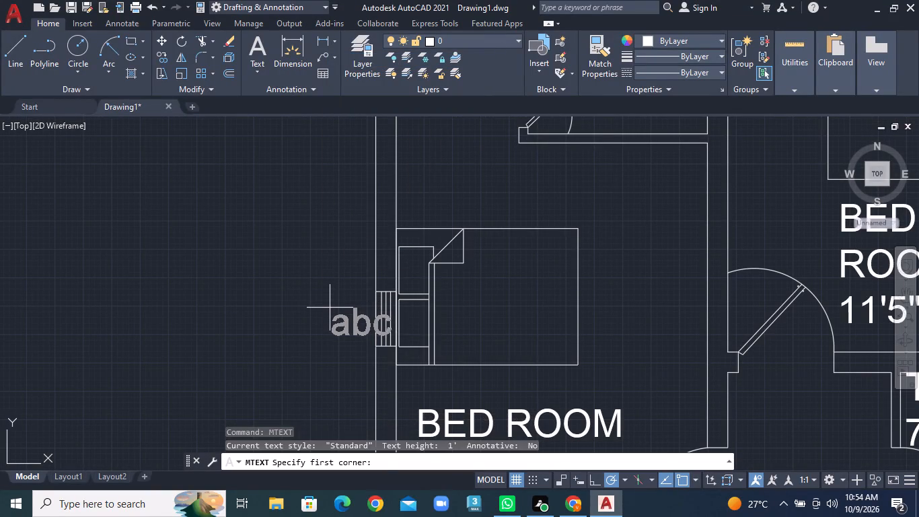
click(326, 306)
click(364, 339)
key(w)
click(274, 340)
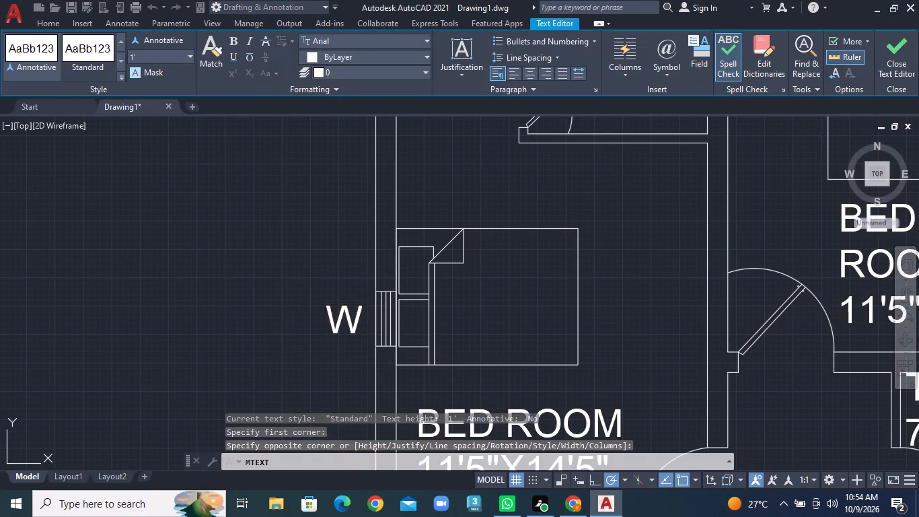
Add 1' high multiline text reading V outside the north wall, above the north toilet's ventilator.
scroll(293, 340, down, 3)
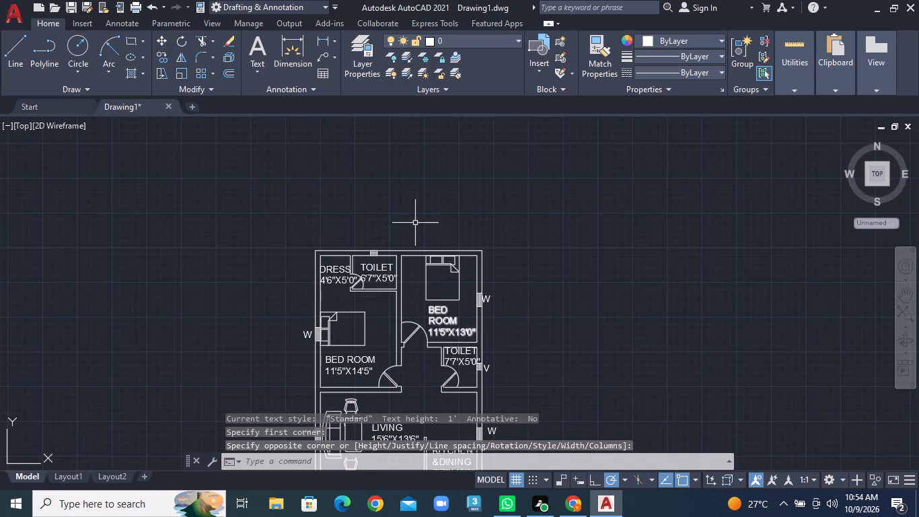
scroll(415, 223, up, 4)
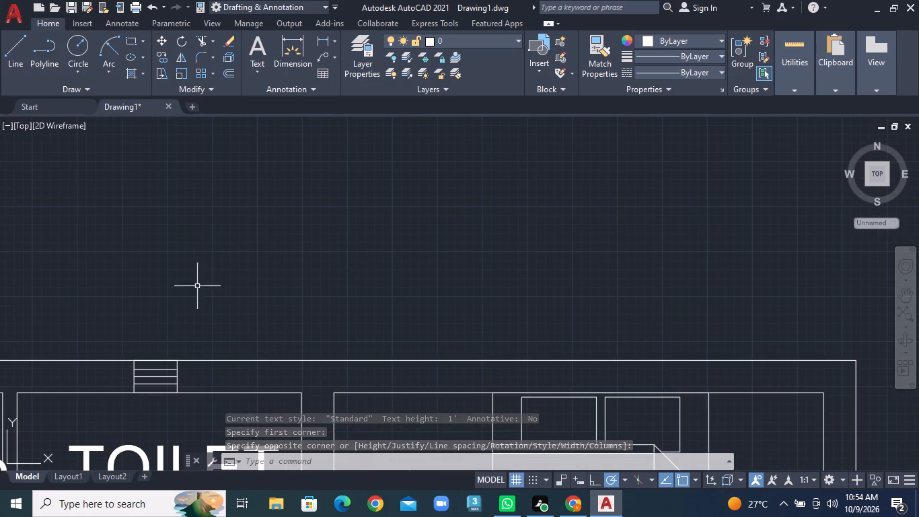
right_click(142, 299)
click(213, 60)
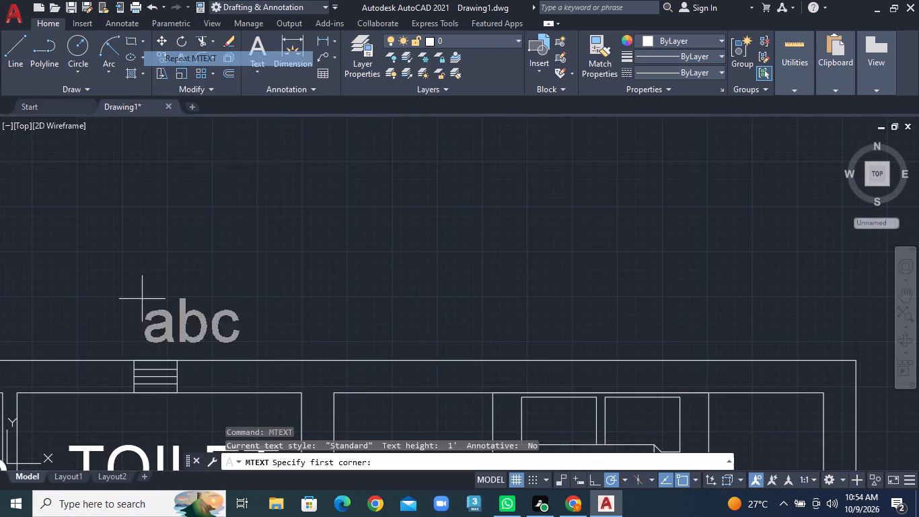
click(131, 300)
click(192, 344)
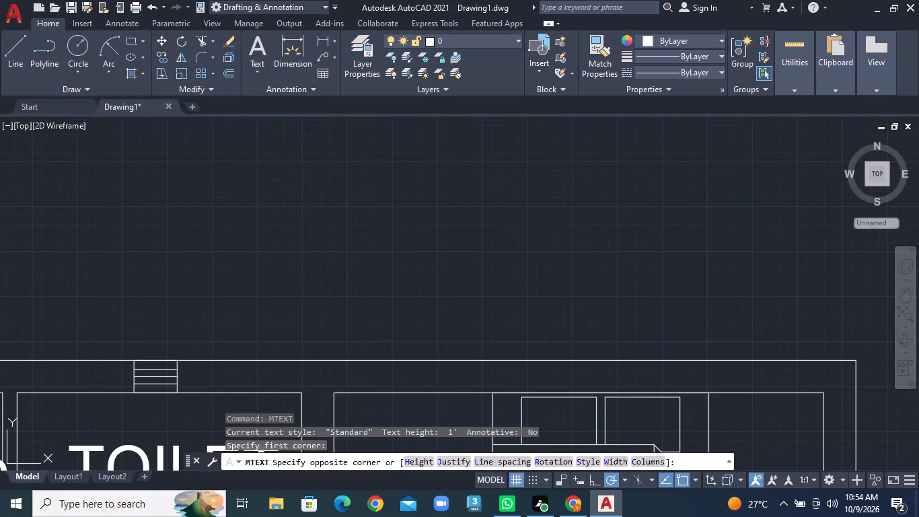
key(v)
click(263, 332)
Look over the whole plan to check the window and ventilator labels around the walls.
scroll(292, 331, down, 3)
scroll(376, 333, down, 1)
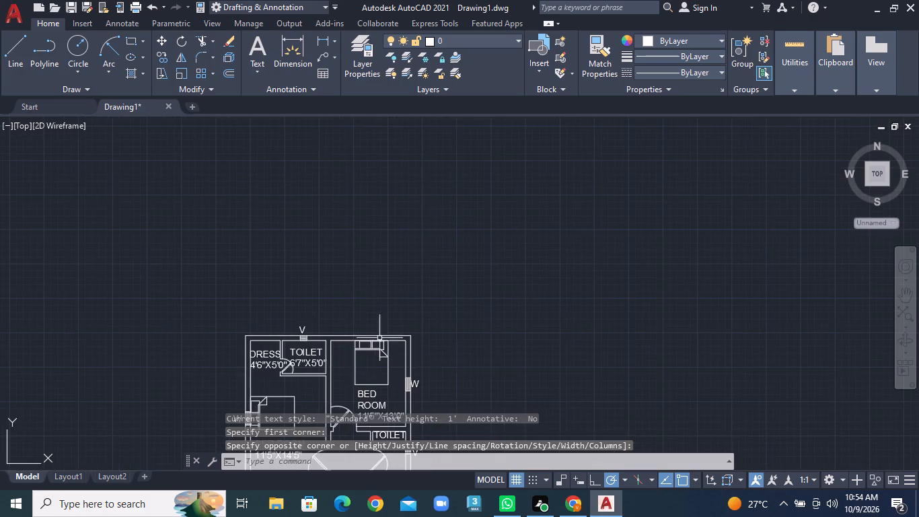
middle_drag(426, 364, 535, 254)
middle_drag(580, 396, 593, 310)
middle_drag(593, 310, 601, 291)
middle_click(603, 289)
middle_click(604, 405)
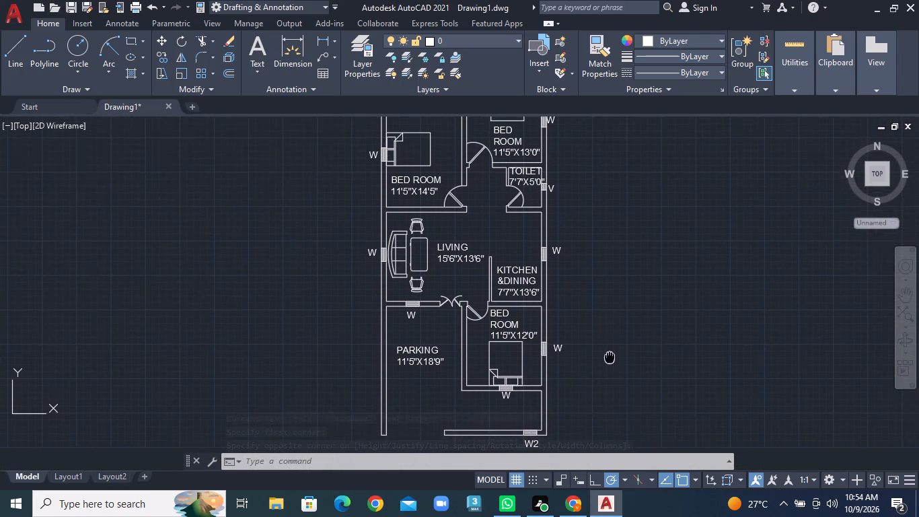
scroll(609, 400, up, 1)
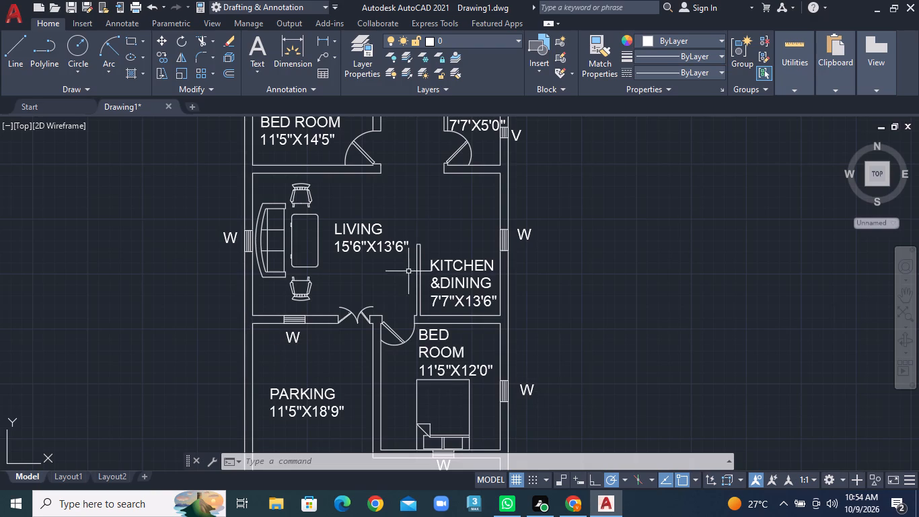
Add 1' high multiline text reading D1 at the northeast bedroom's door opening, just beneath the door leaf.
middle_drag(415, 251, 424, 408)
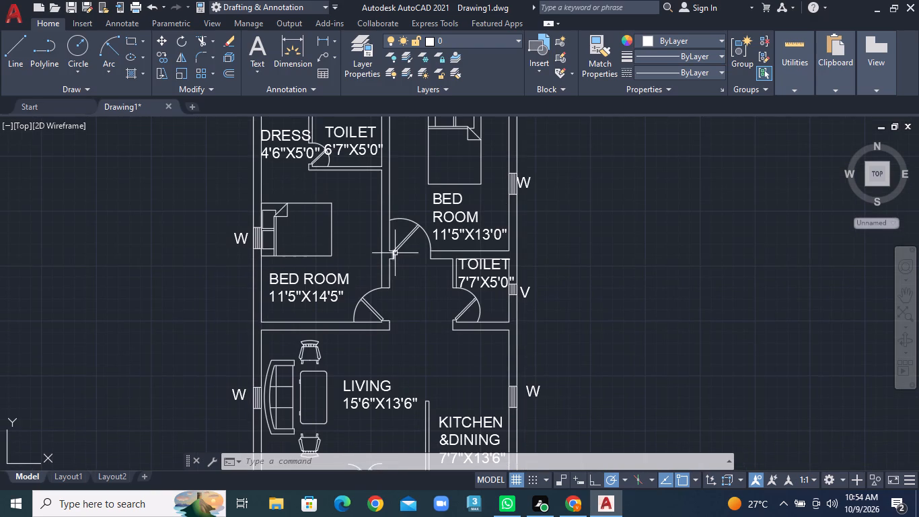
scroll(395, 253, up, 3)
right_click(390, 275)
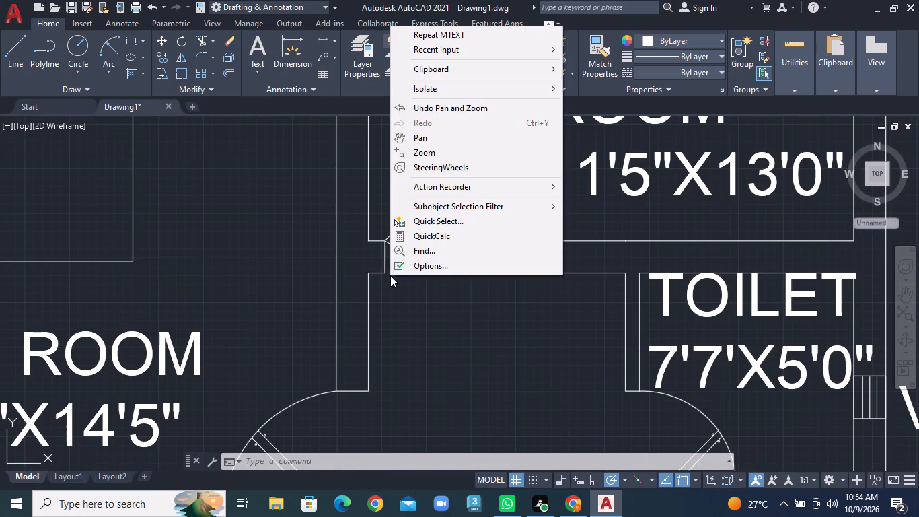
click(437, 32)
click(439, 231)
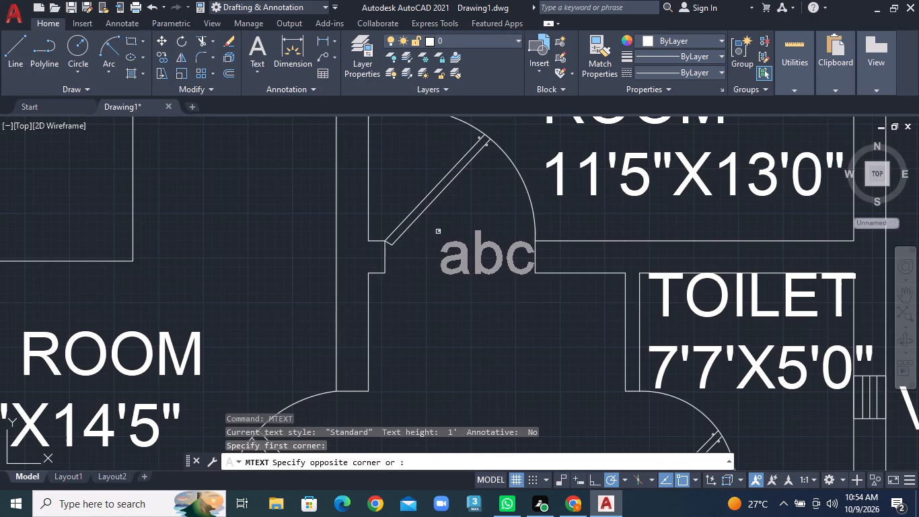
click(486, 279)
text(D1)
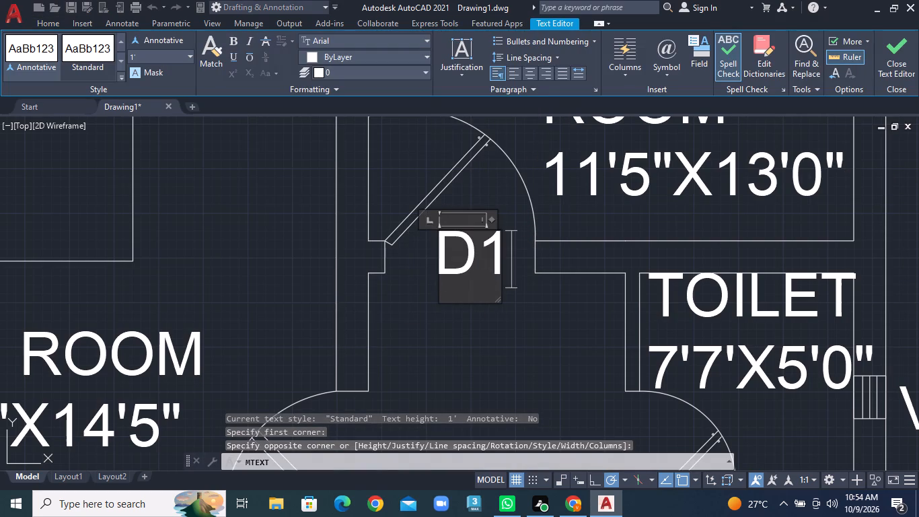
click(480, 323)
Add 1' high multiline text reading D1 beside the northwest bedroom's door, on the passage side.
scroll(513, 335, down, 1)
middle_drag(521, 350, 560, 191)
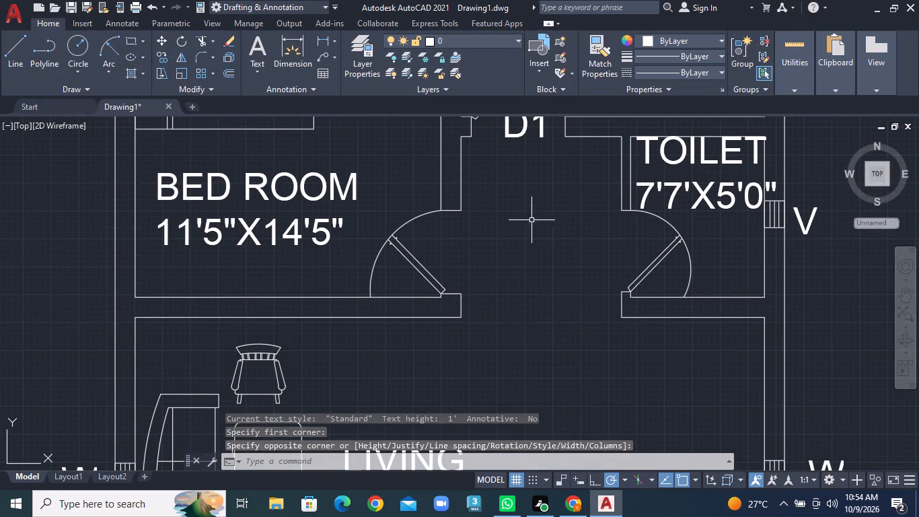
right_click(474, 250)
click(520, 15)
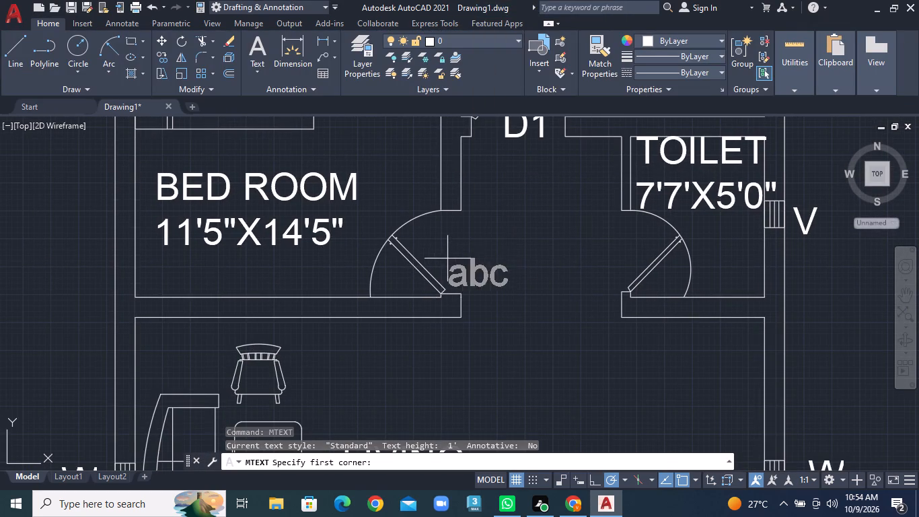
click(441, 232)
click(482, 270)
text(D1)
click(507, 301)
Add 1' high multiline text reading D2 beside the east toilet's door, on the passage side.
right_click(591, 242)
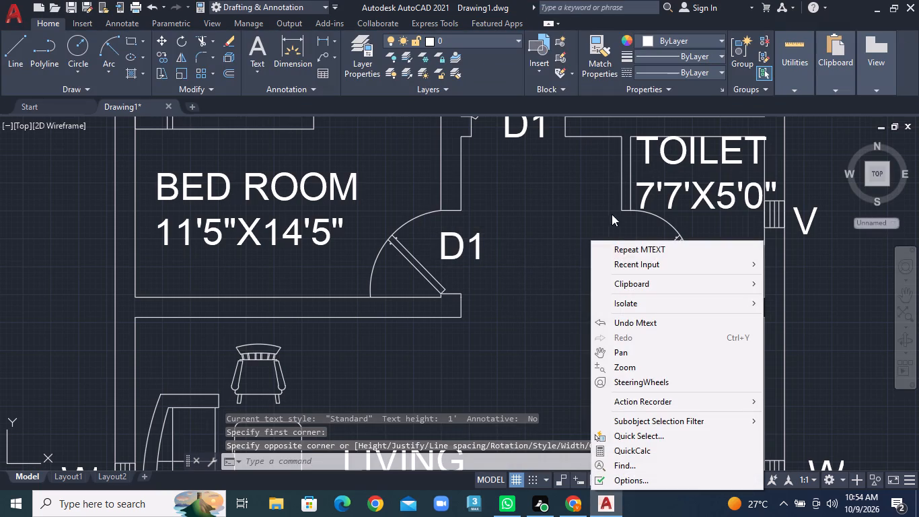
click(619, 248)
click(581, 227)
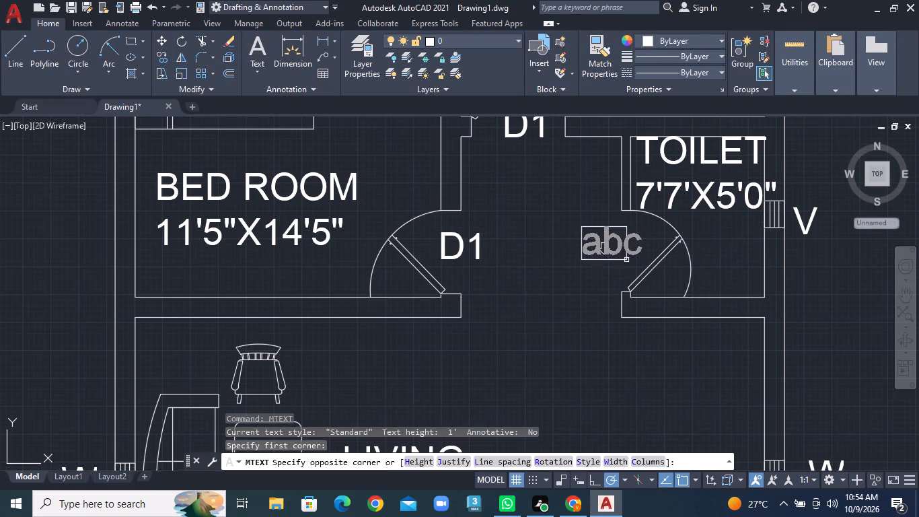
click(626, 260)
text(D2)
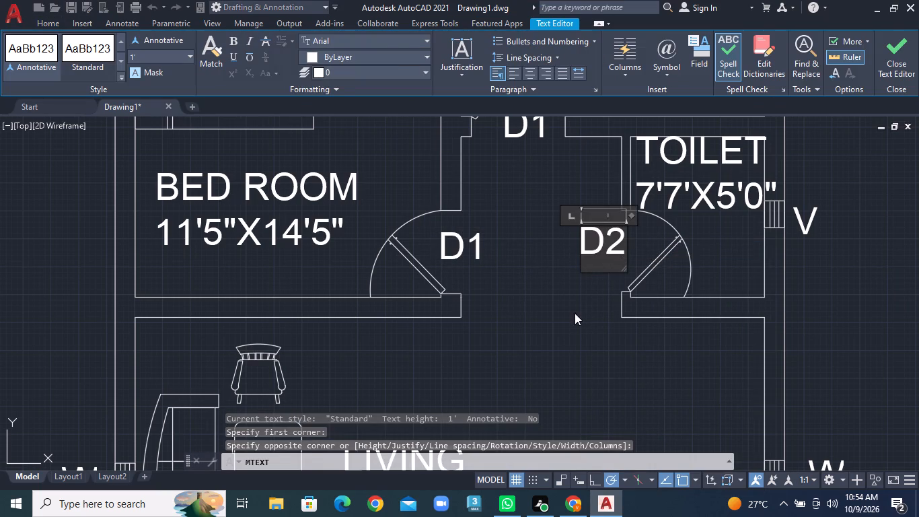
click(575, 313)
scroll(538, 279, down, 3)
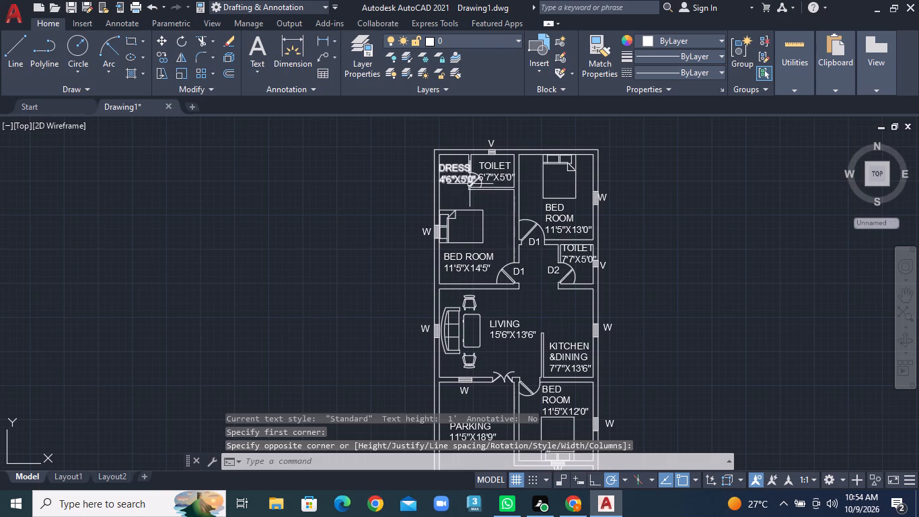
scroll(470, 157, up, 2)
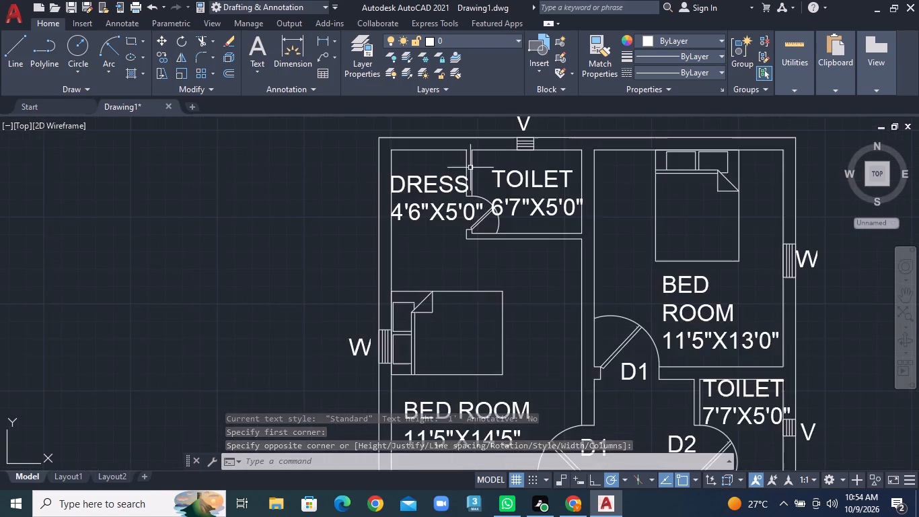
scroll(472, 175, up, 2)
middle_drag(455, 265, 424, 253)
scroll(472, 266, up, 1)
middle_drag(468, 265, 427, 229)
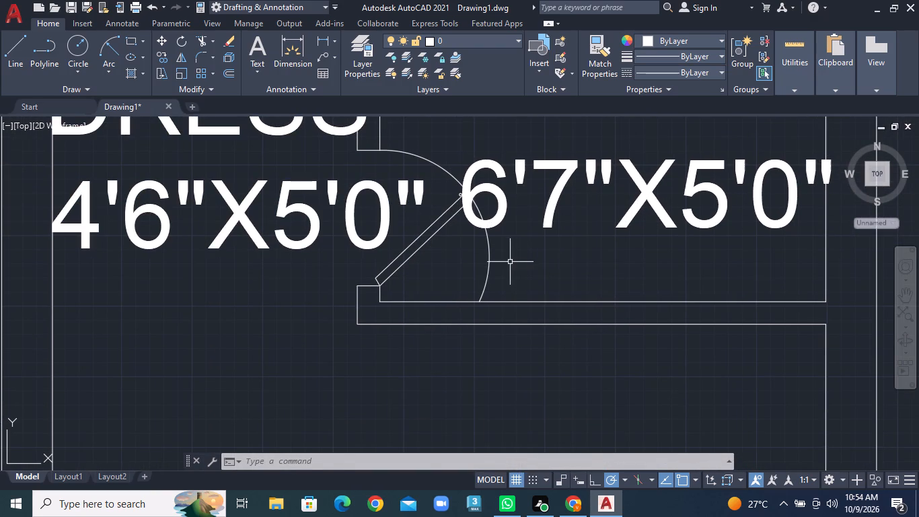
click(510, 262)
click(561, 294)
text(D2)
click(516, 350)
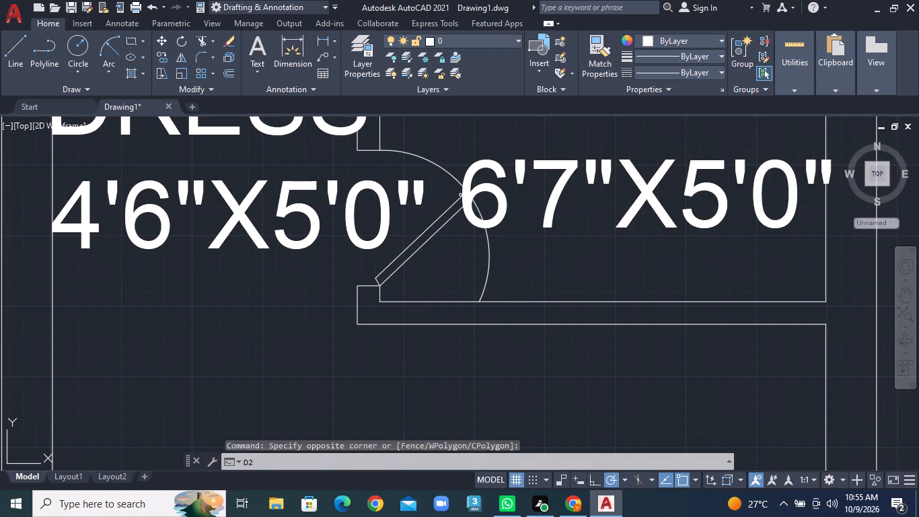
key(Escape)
Add 1' high multiline text reading D2 beside the north toilet's door, below the DRESS room label.
key(m)
key(t)
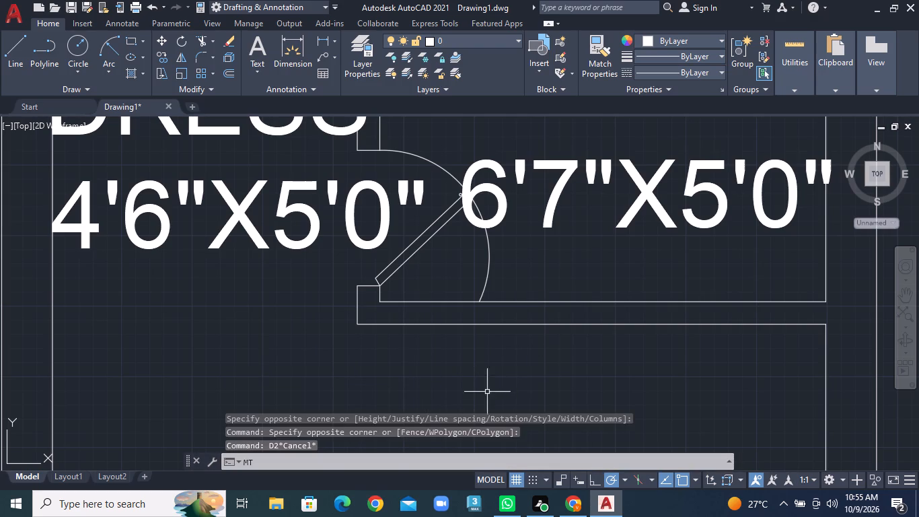
key(Return)
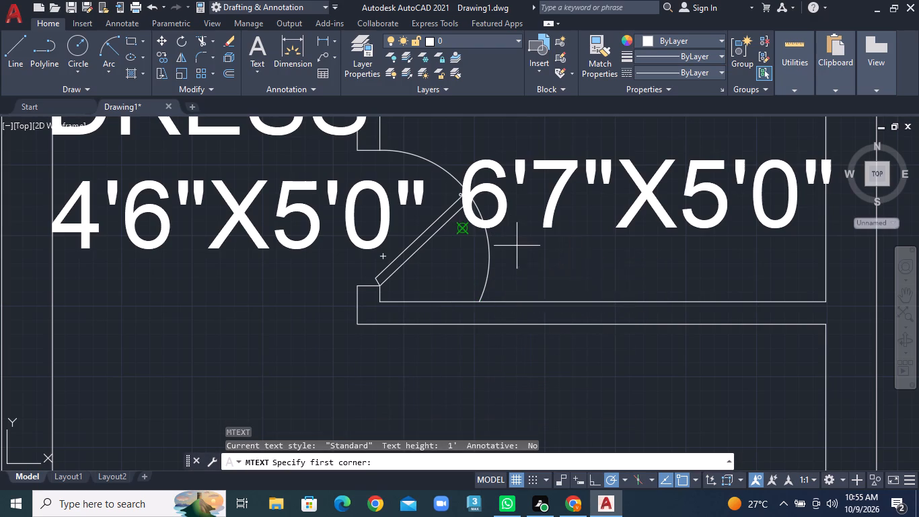
click(428, 261)
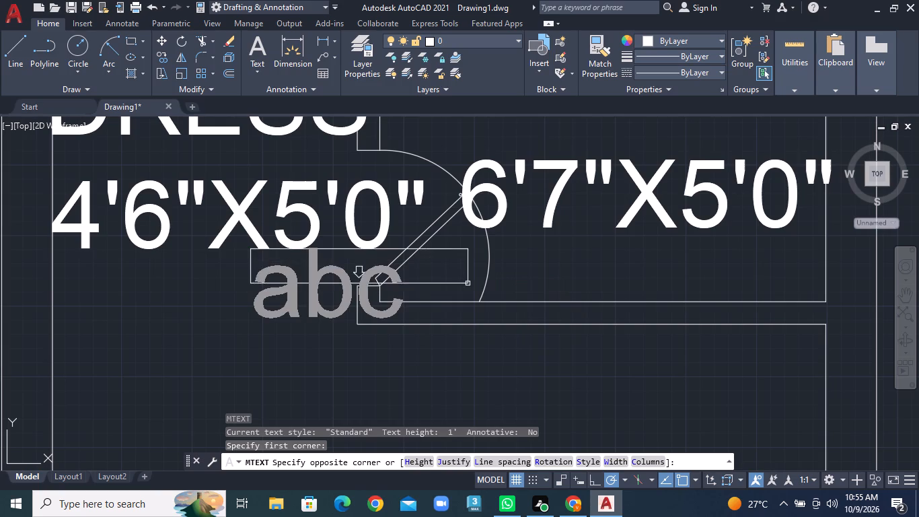
click(483, 293)
text(D2)
key(space)
click(510, 360)
Add 1' high multiline text reading D just below the double door between the living room and the parking.
scroll(510, 360, down, 2)
middle_drag(562, 368, 562, 368)
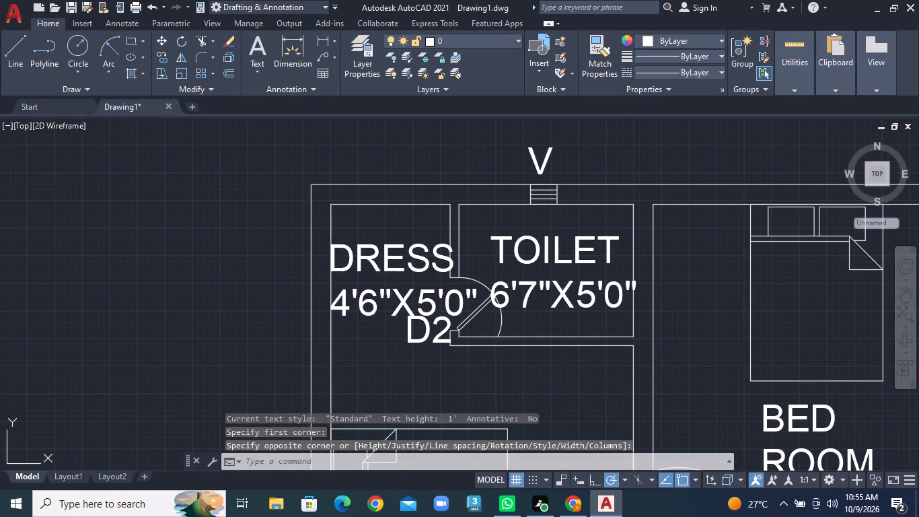
middle_drag(562, 368, 524, 355)
middle_drag(511, 337, 503, 275)
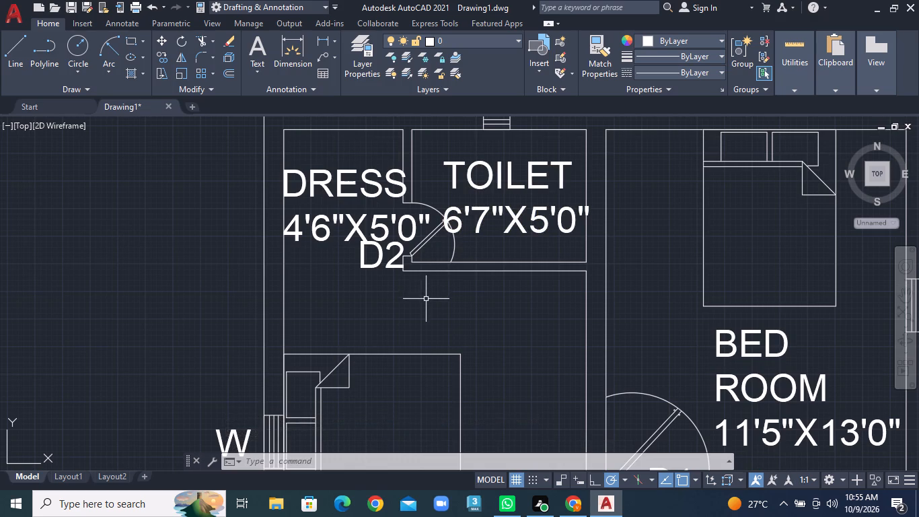
middle_drag(534, 352, 429, 185)
scroll(536, 335, down, 2)
middle_drag(508, 358, 500, 286)
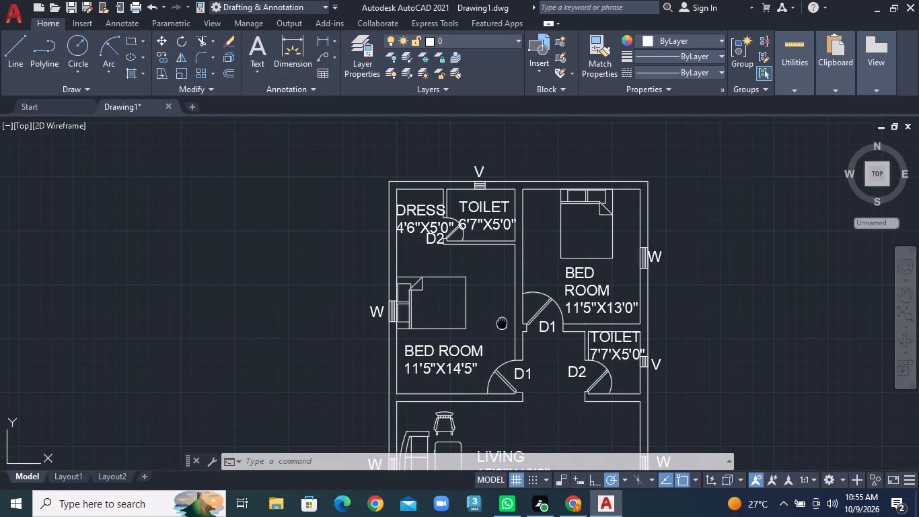
middle_drag(500, 286, 499, 229)
scroll(511, 428, up, 4)
middle_drag(501, 413, 490, 299)
scroll(488, 394, down, 2)
scroll(499, 325, up, 1)
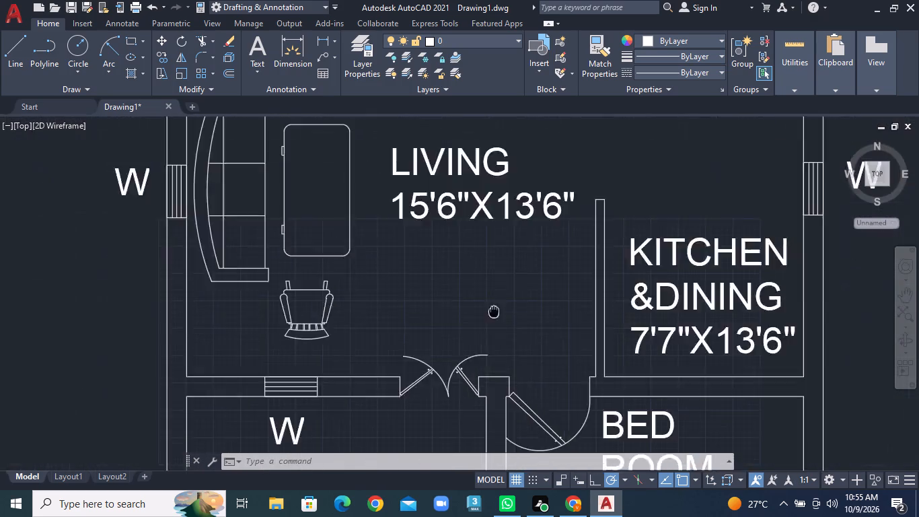
middle_drag(490, 299, 488, 248)
scroll(488, 265, down, 1)
scroll(391, 316, up, 2)
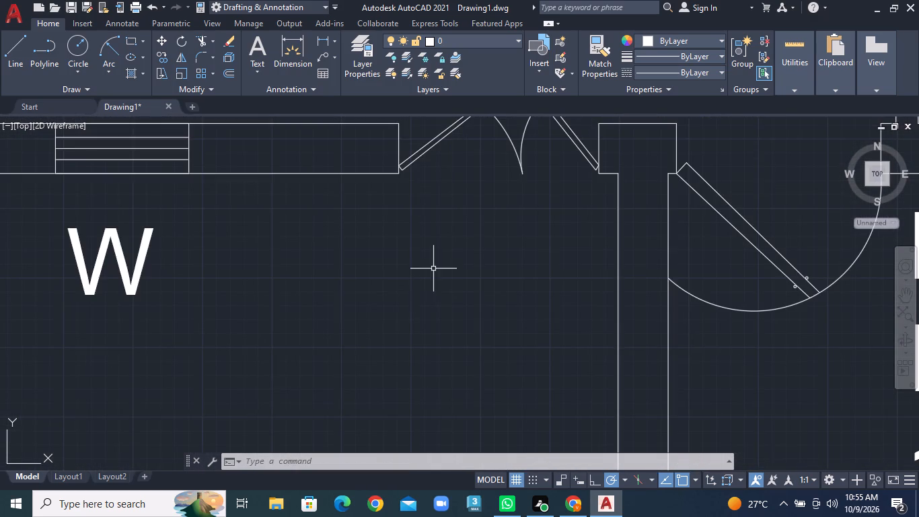
middle_drag(401, 306, 311, 421)
right_click(375, 326)
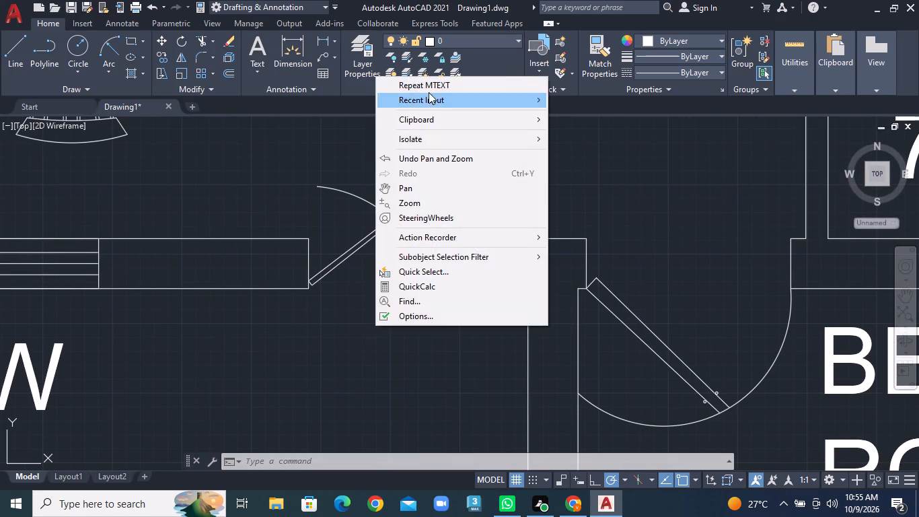
click(432, 77)
scroll(433, 93, down, 1)
click(435, 83)
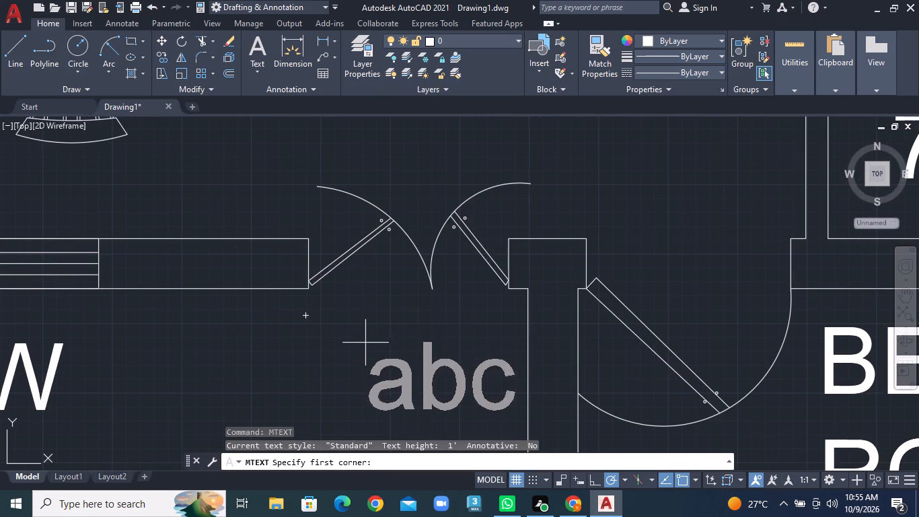
click(387, 320)
click(462, 349)
key(d)
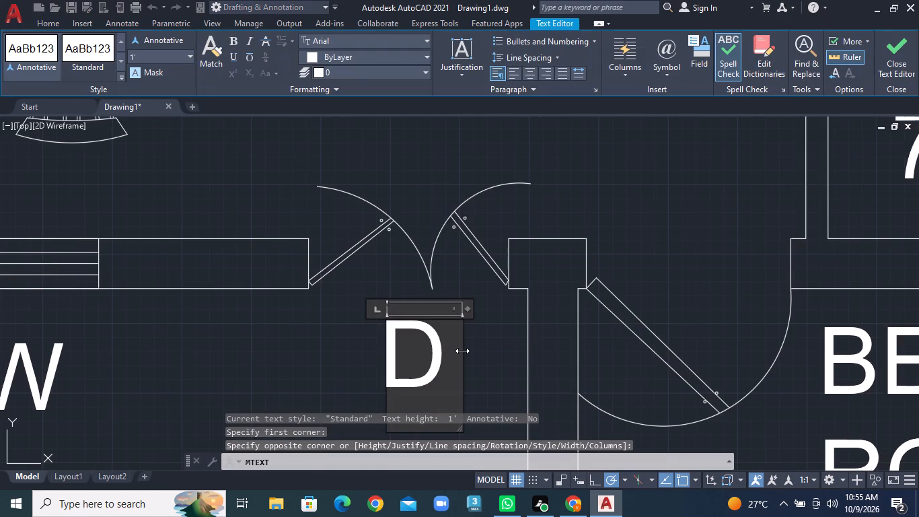
click(310, 368)
Add 1' high multiline text reading D1 at the southeast bedroom's door opening, just above the door leaf.
scroll(542, 350, down, 1)
scroll(623, 309, down, 1)
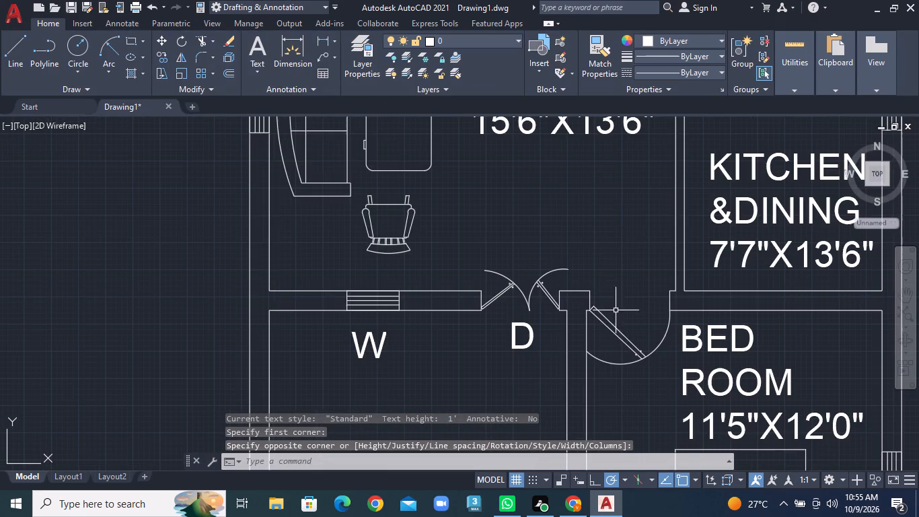
right_click(602, 312)
click(642, 72)
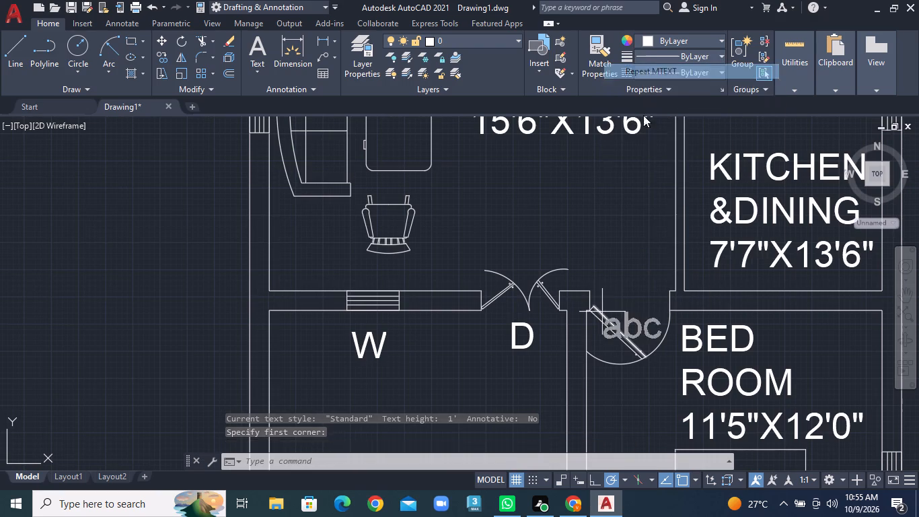
click(605, 282)
click(642, 310)
text(D1)
click(595, 226)
Add 1' high multiline text reading ENTRY in the gap of the south wall, below the parking.
scroll(654, 298, down, 3)
scroll(654, 298, up, 1)
scroll(654, 298, down, 1)
scroll(654, 298, up, 1)
scroll(654, 298, down, 1)
scroll(654, 298, up, 2)
scroll(654, 298, down, 3)
scroll(654, 298, up, 1)
scroll(654, 298, down, 1)
scroll(654, 298, up, 1)
scroll(538, 348, down, 1)
middle_drag(584, 356, 573, 355)
middle_drag(564, 345, 575, 188)
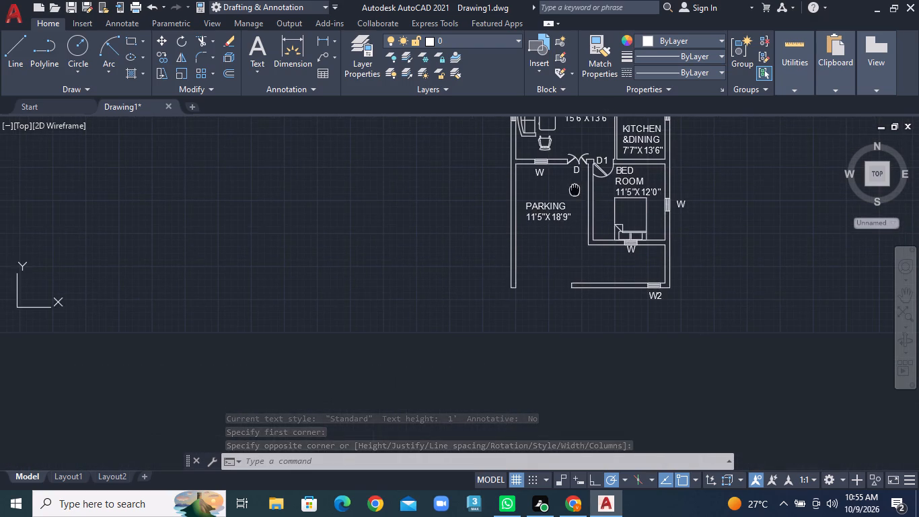
scroll(574, 267, up, 2)
scroll(574, 267, down, 1)
scroll(574, 269, up, 2)
right_click(472, 297)
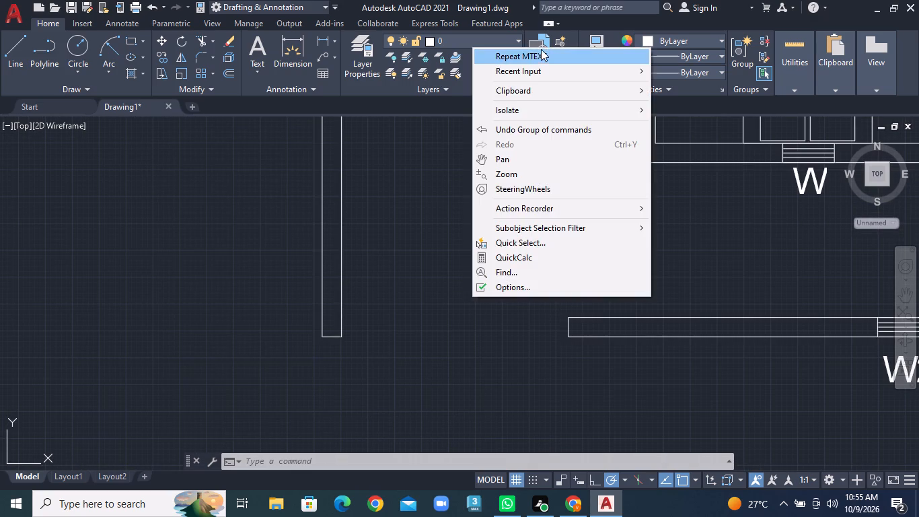
click(542, 54)
click(388, 312)
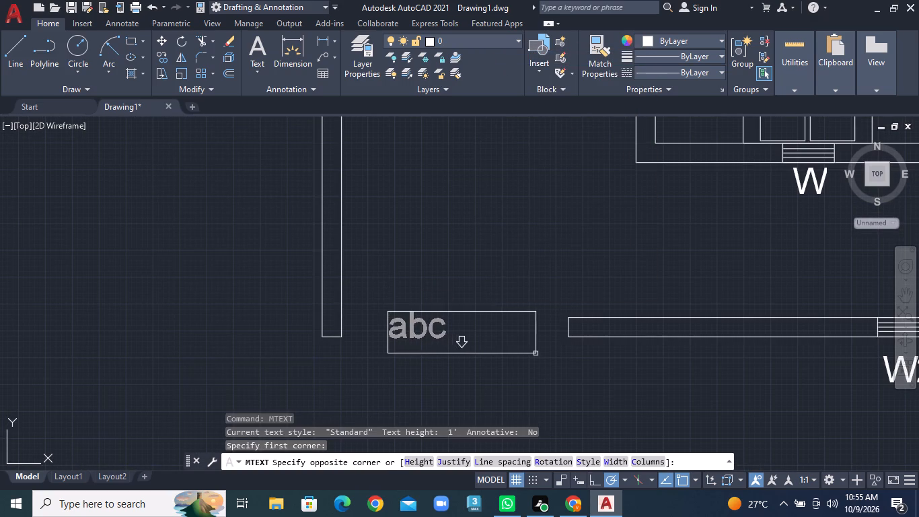
click(546, 352)
text(ENTRY)
click(609, 254)
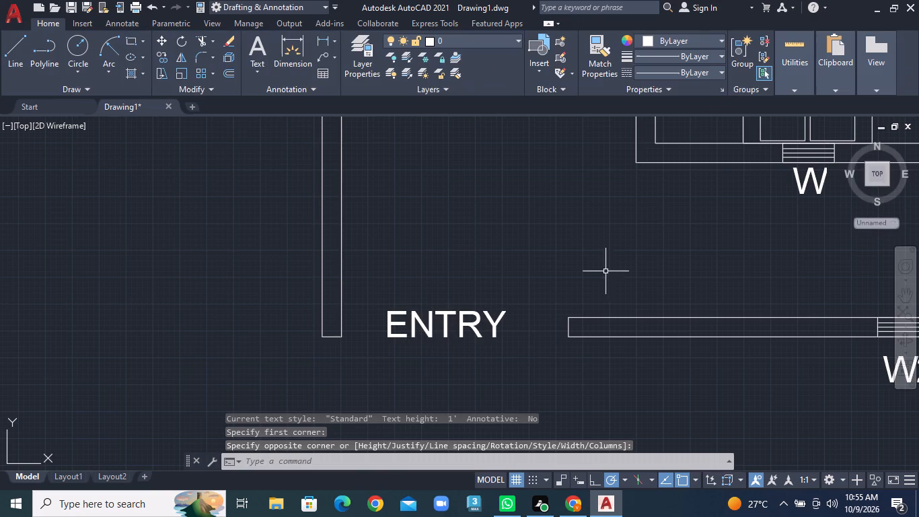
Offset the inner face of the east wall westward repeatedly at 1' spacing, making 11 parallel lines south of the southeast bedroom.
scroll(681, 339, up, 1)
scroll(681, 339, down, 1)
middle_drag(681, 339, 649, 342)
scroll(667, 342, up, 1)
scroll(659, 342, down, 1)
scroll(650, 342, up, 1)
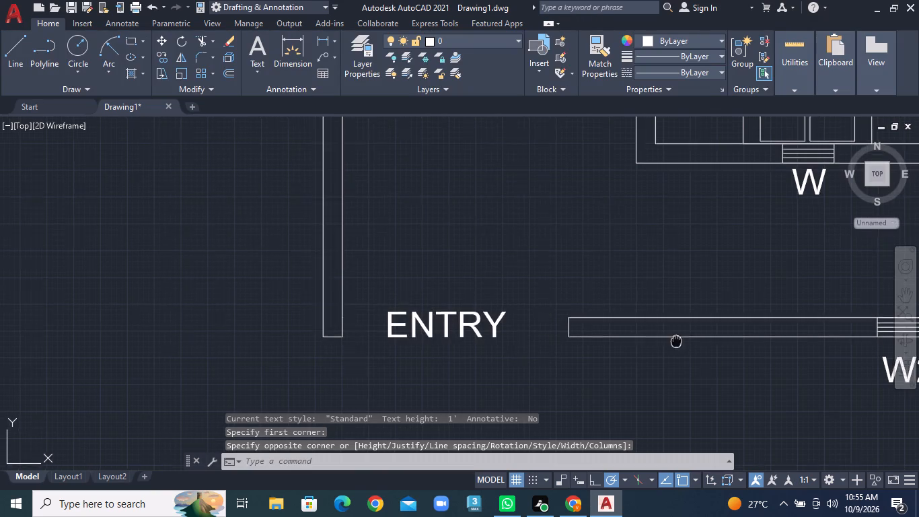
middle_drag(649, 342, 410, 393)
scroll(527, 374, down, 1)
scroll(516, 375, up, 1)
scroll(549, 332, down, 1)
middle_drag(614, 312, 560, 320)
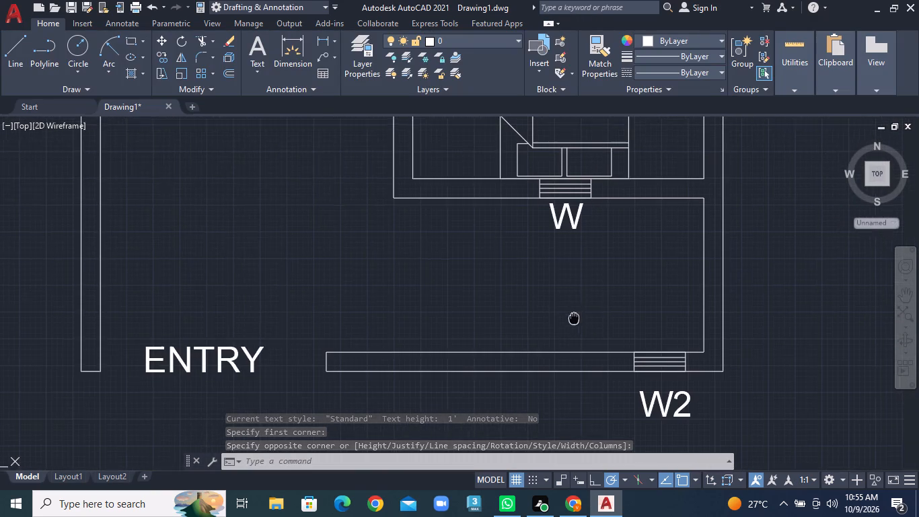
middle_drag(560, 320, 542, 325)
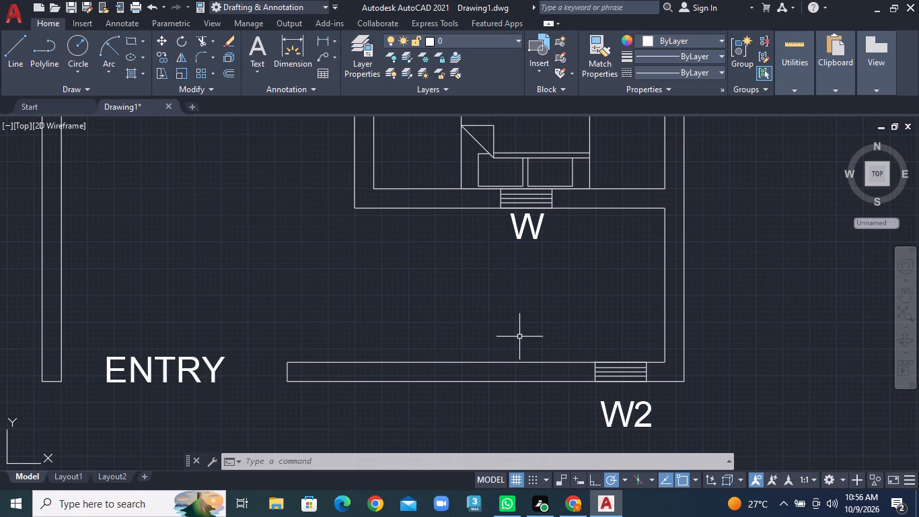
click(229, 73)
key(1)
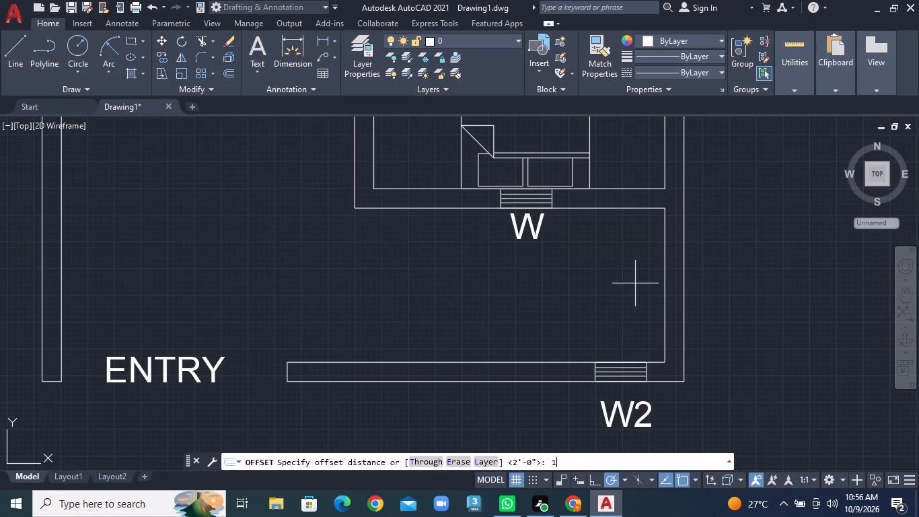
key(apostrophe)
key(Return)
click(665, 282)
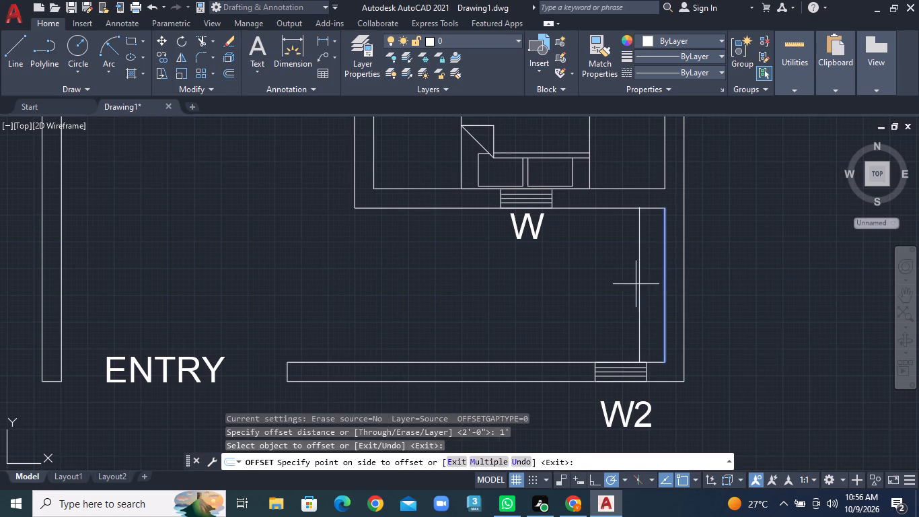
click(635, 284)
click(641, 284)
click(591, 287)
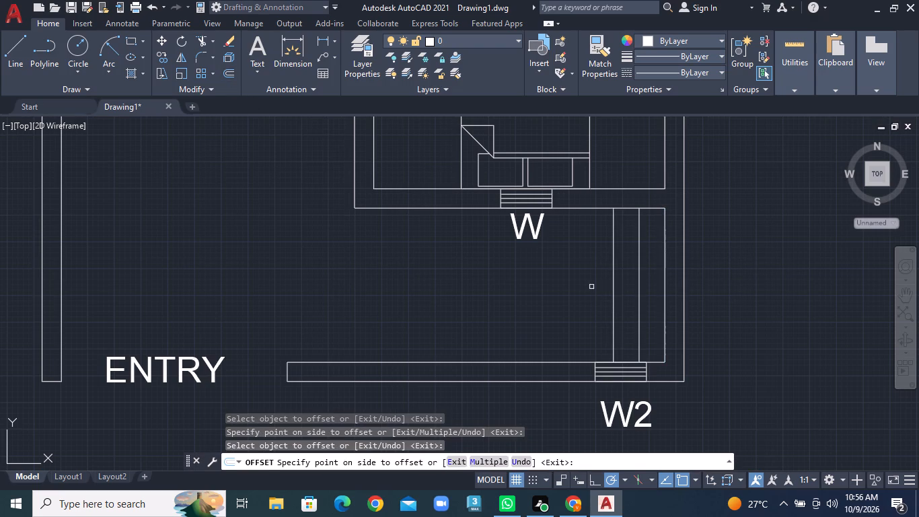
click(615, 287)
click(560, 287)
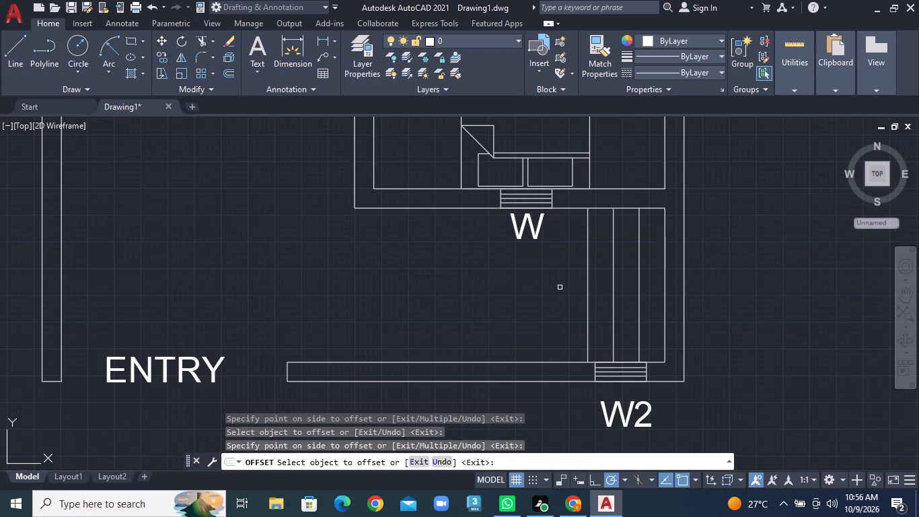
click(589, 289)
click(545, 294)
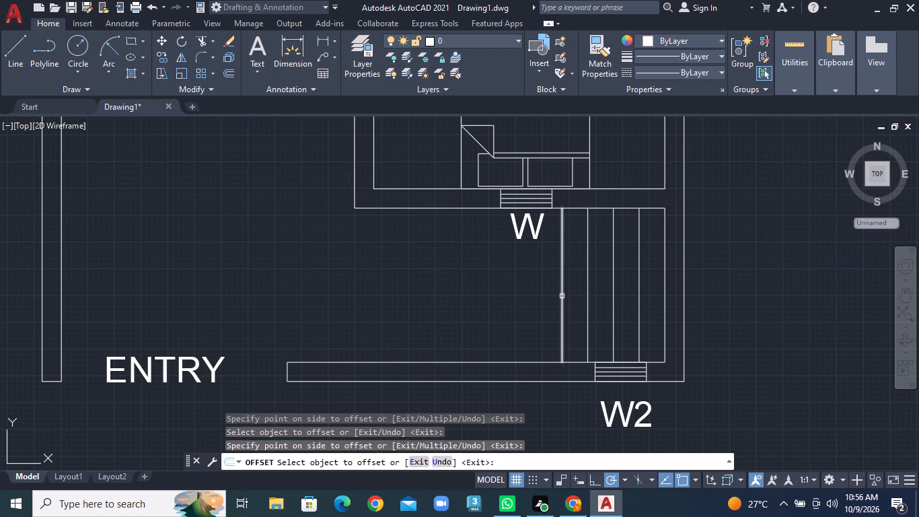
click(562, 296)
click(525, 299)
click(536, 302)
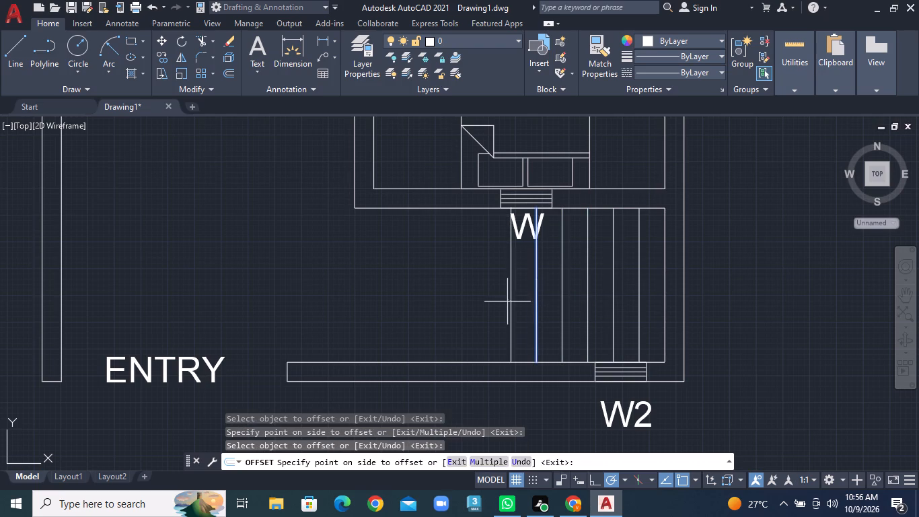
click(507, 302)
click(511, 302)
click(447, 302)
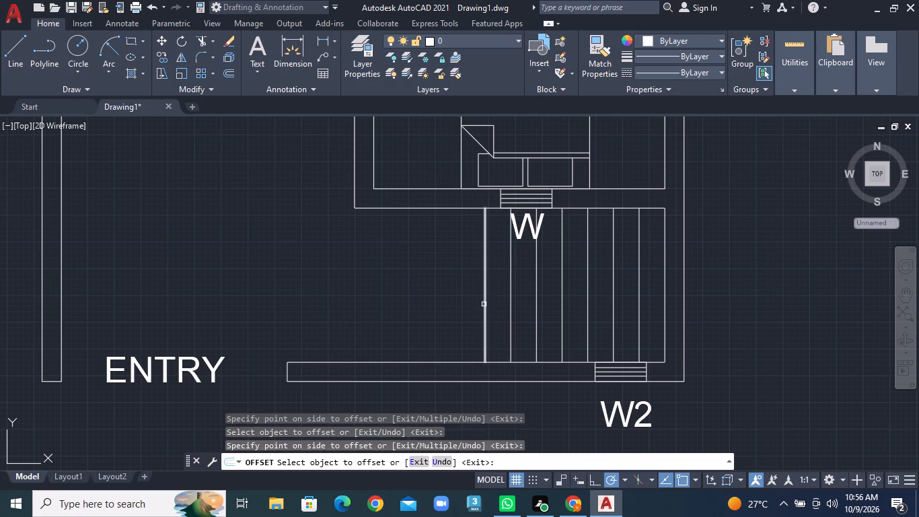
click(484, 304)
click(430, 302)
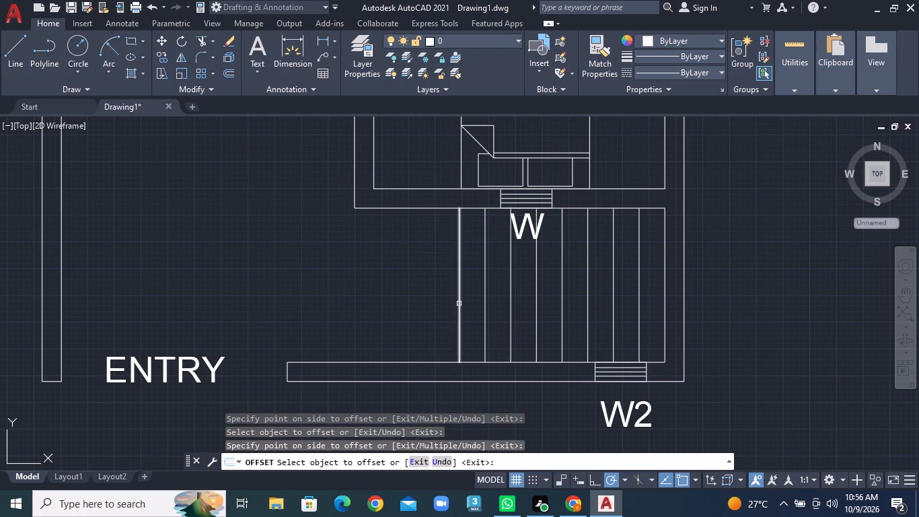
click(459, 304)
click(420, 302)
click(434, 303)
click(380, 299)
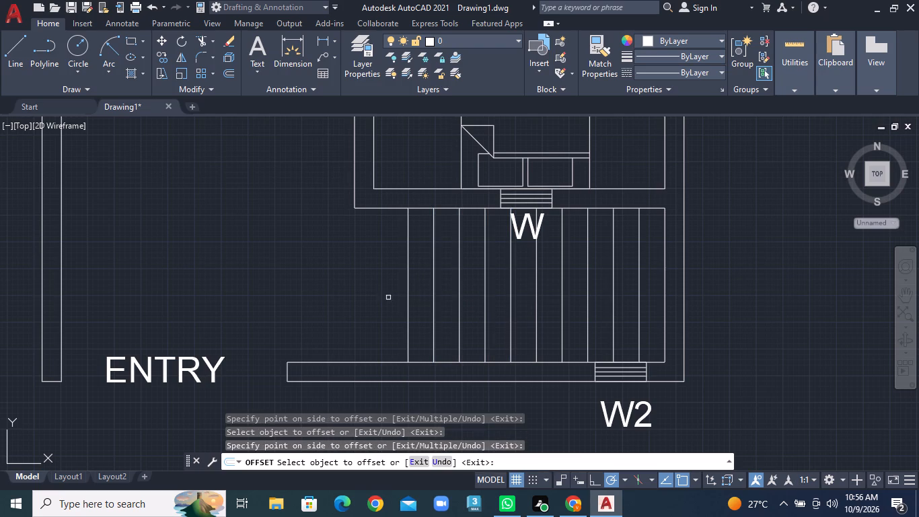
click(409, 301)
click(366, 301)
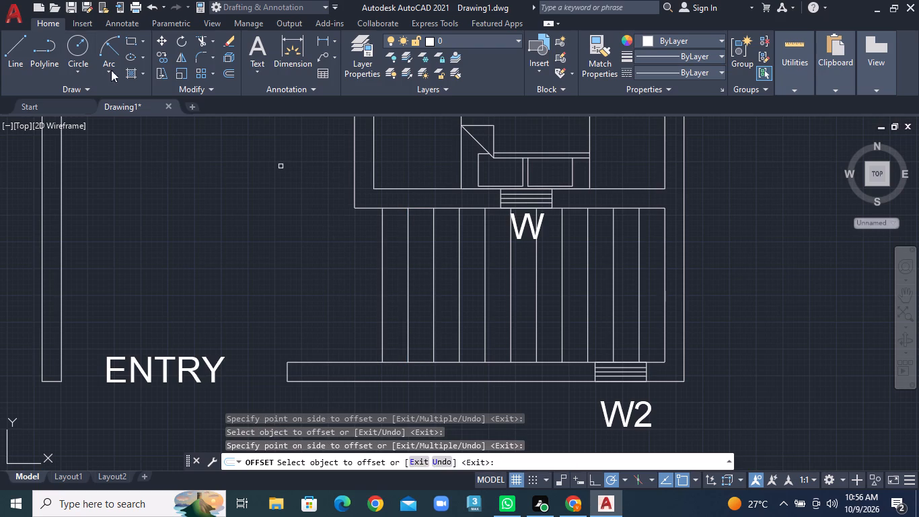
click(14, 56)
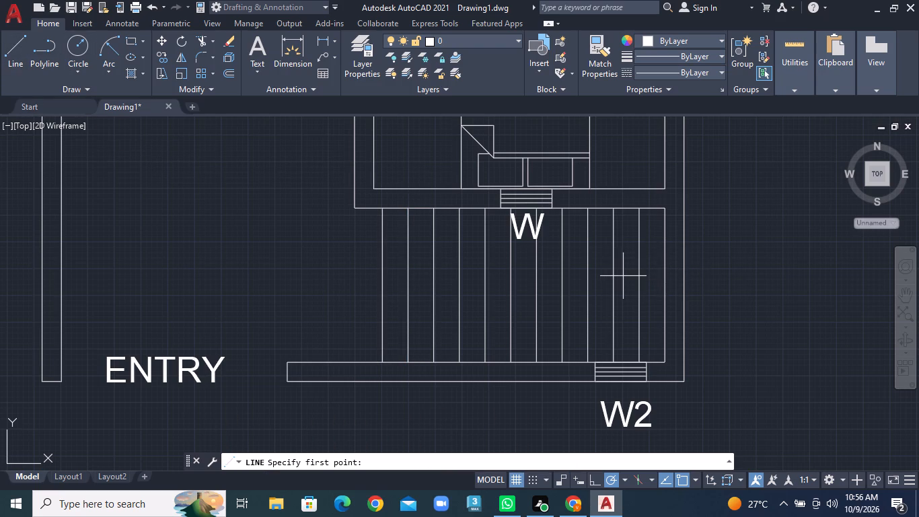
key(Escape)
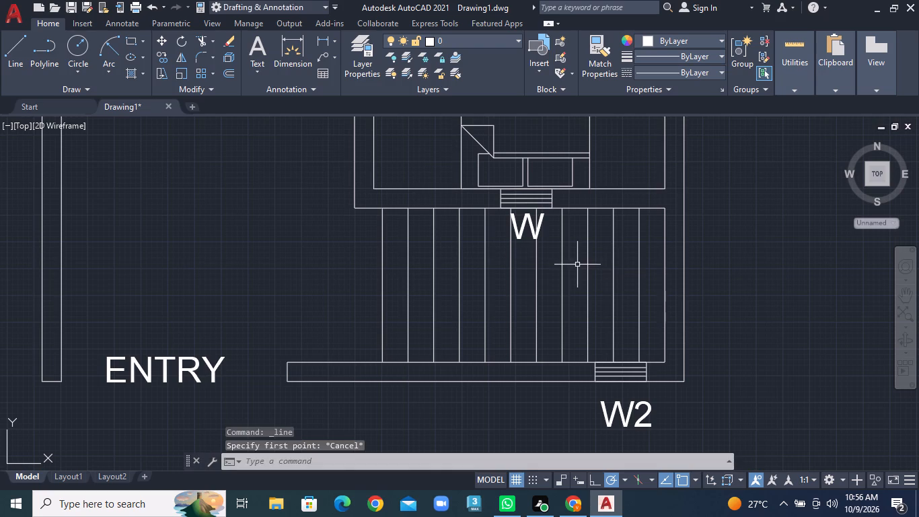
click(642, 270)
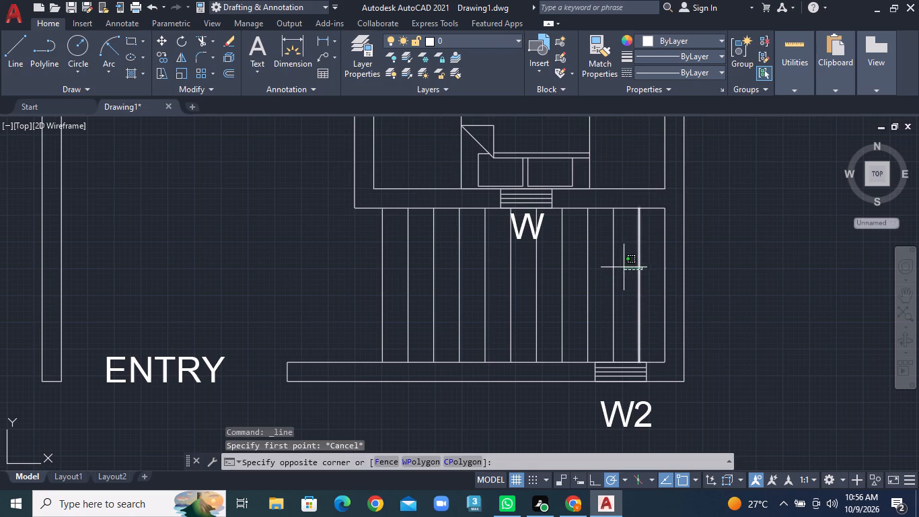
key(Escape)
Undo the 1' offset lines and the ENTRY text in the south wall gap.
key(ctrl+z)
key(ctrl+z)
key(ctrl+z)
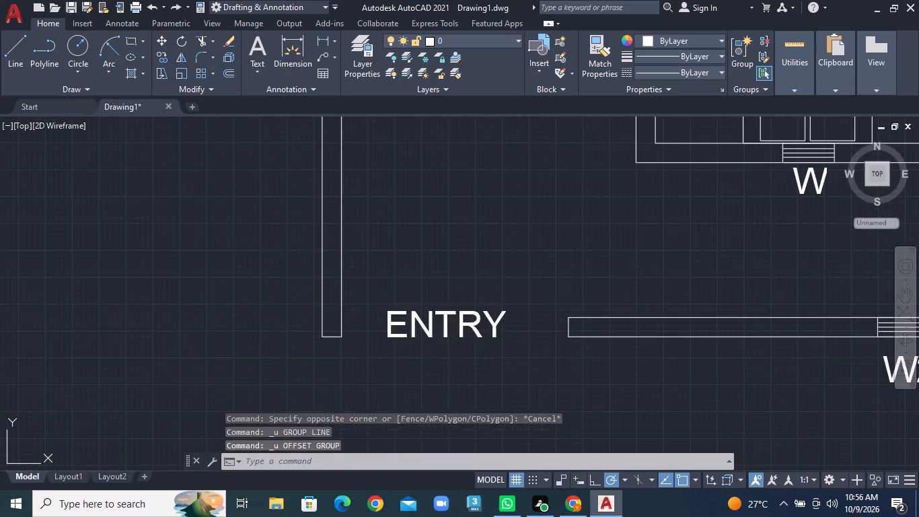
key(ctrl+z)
Add 1' high multiline text reading ENTRY in the gap of the south wall, below the parking.
scroll(622, 276, up, 1)
scroll(622, 276, down, 1)
scroll(622, 276, up, 3)
middle_drag(573, 324, 517, 302)
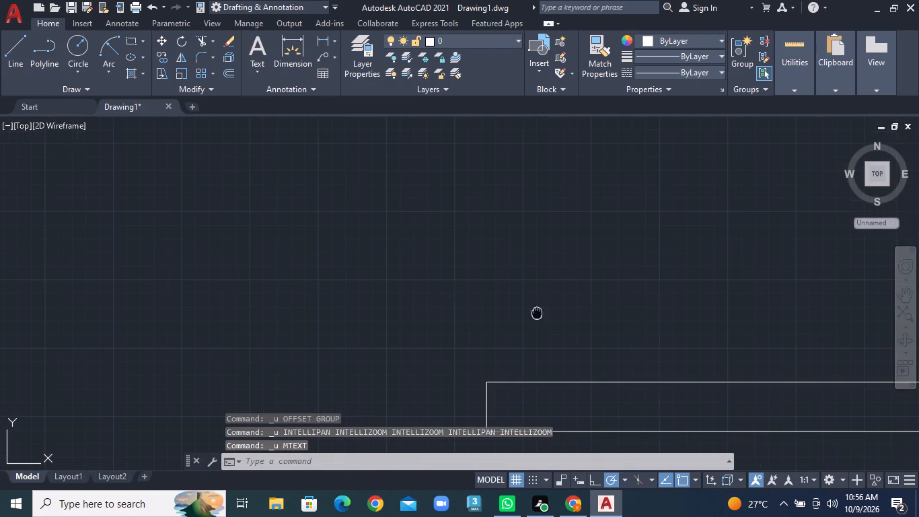
middle_drag(517, 302, 497, 201)
middle_drag(307, 284, 546, 285)
middle_click(546, 285)
scroll(479, 287, down, 2)
scroll(479, 287, up, 2)
scroll(479, 287, down, 1)
scroll(479, 287, up, 1)
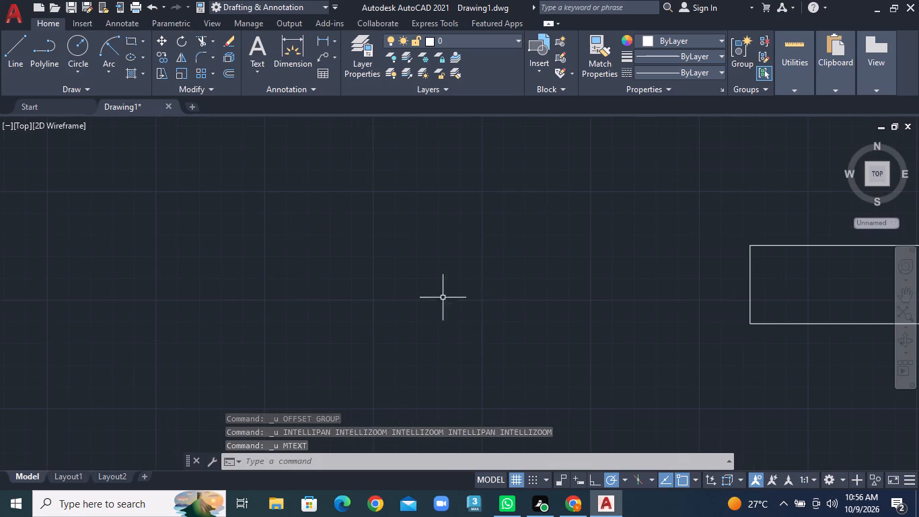
scroll(410, 298, down, 4)
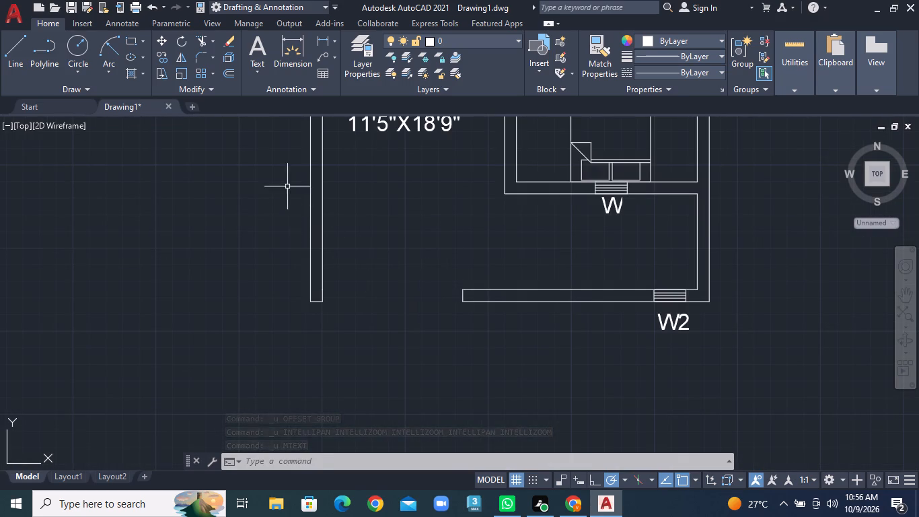
text(MT)
key(Return)
click(350, 280)
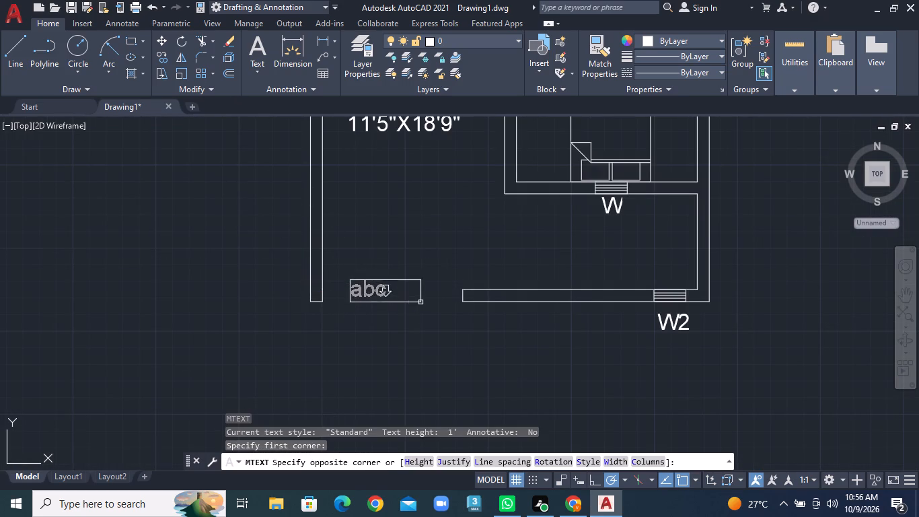
click(439, 316)
text(ENTRY)
click(460, 265)
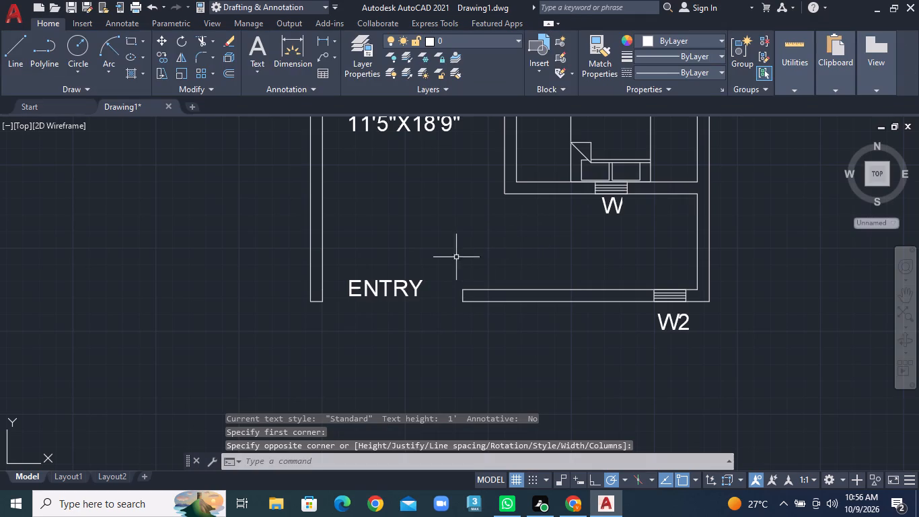
Draw a vertical line from the northwest corner of window W2 up to the outer face of the southeast bedroom's south wall.
scroll(609, 247, up, 1)
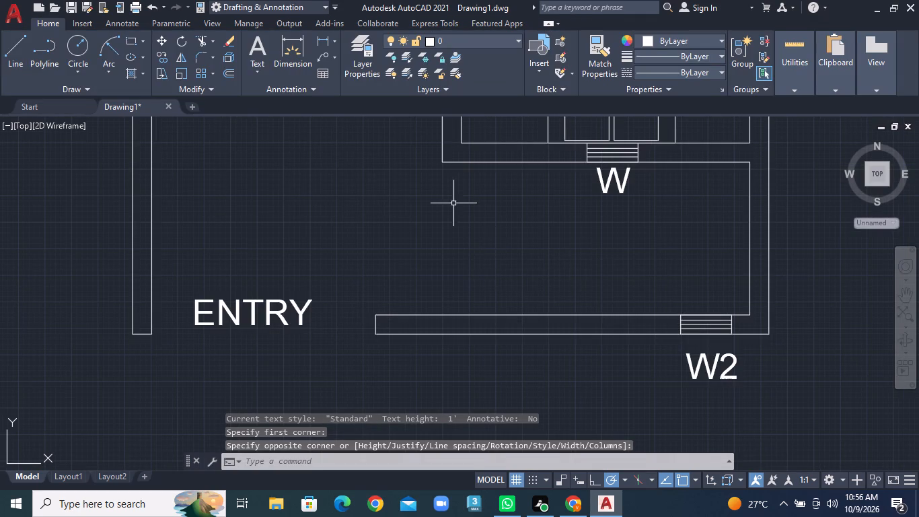
click(9, 58)
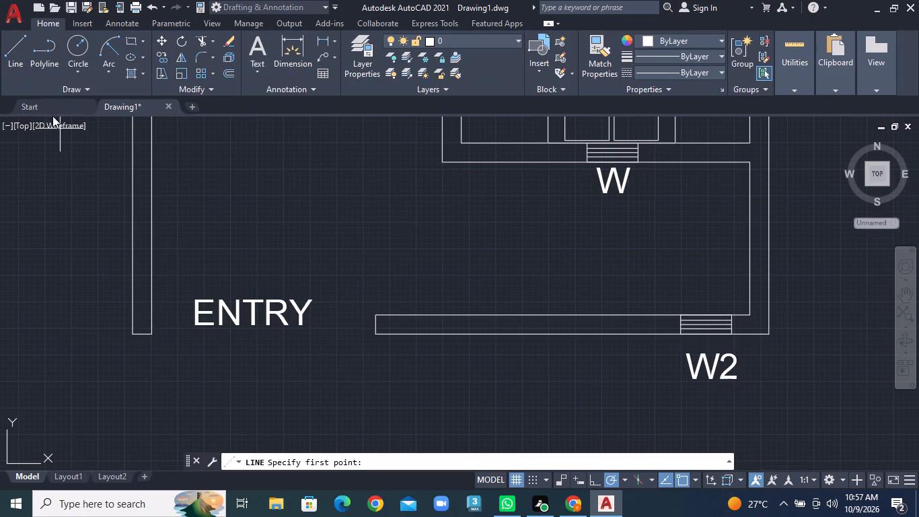
click(684, 316)
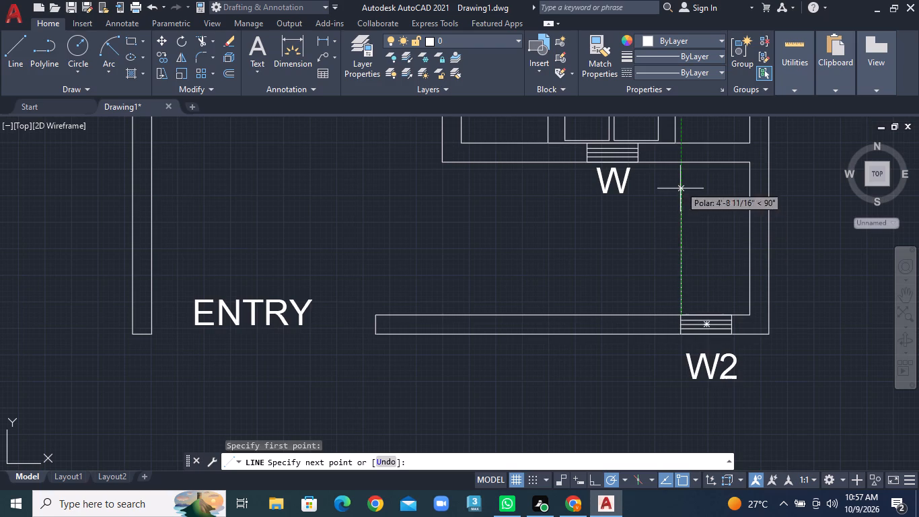
click(679, 162)
right_click(679, 162)
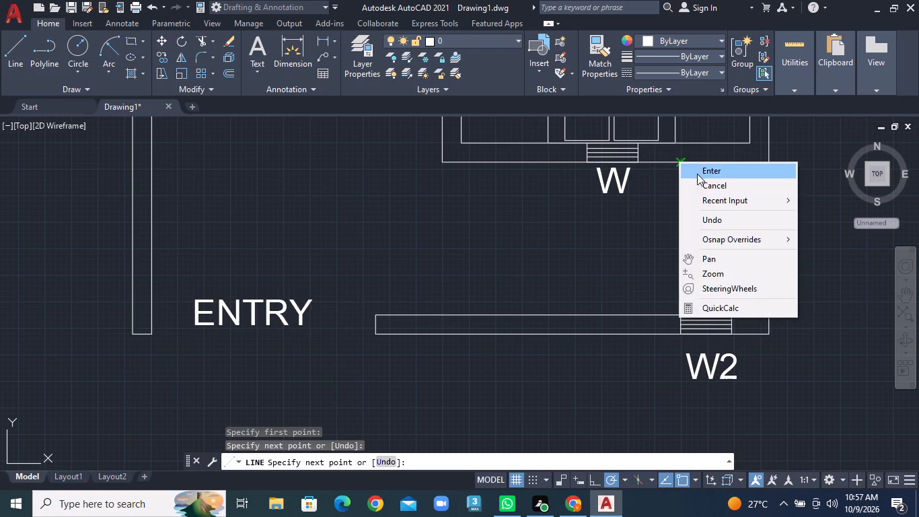
click(697, 172)
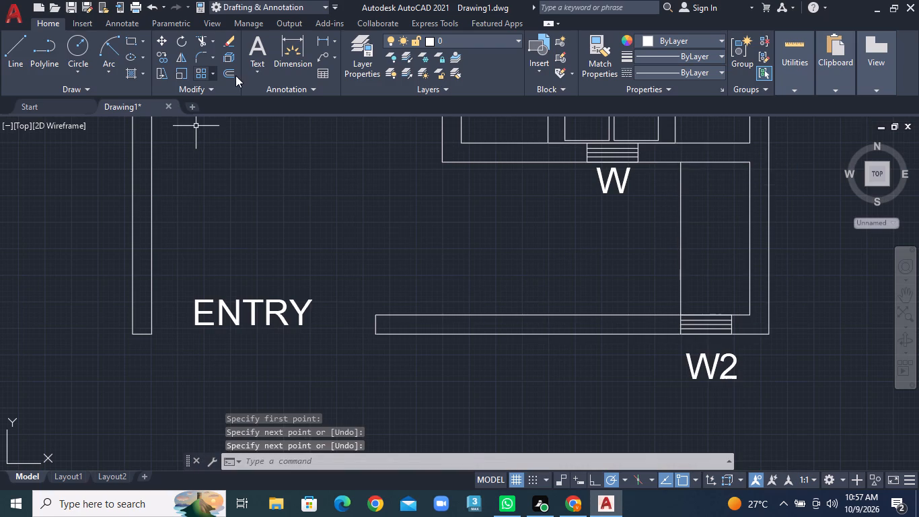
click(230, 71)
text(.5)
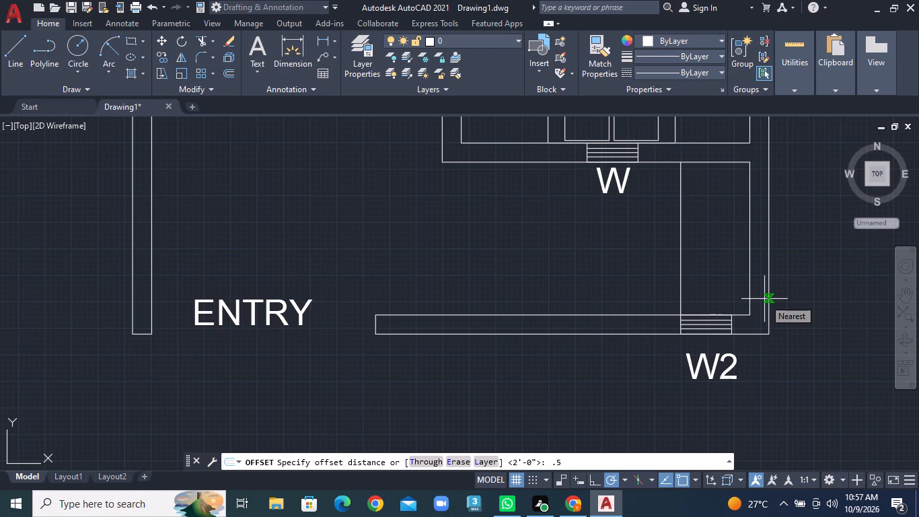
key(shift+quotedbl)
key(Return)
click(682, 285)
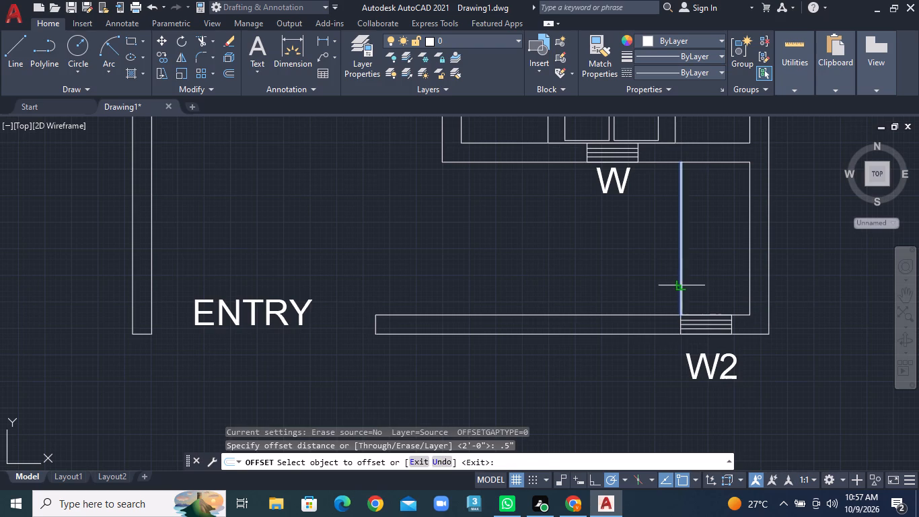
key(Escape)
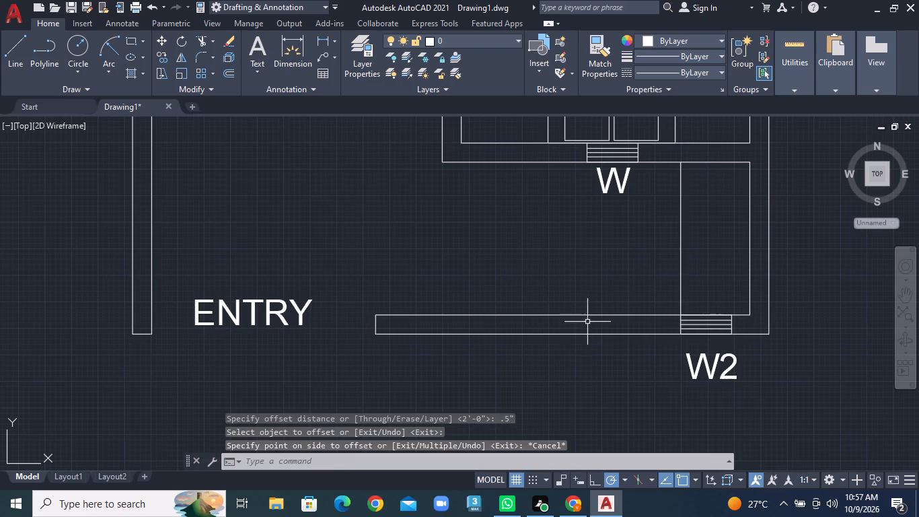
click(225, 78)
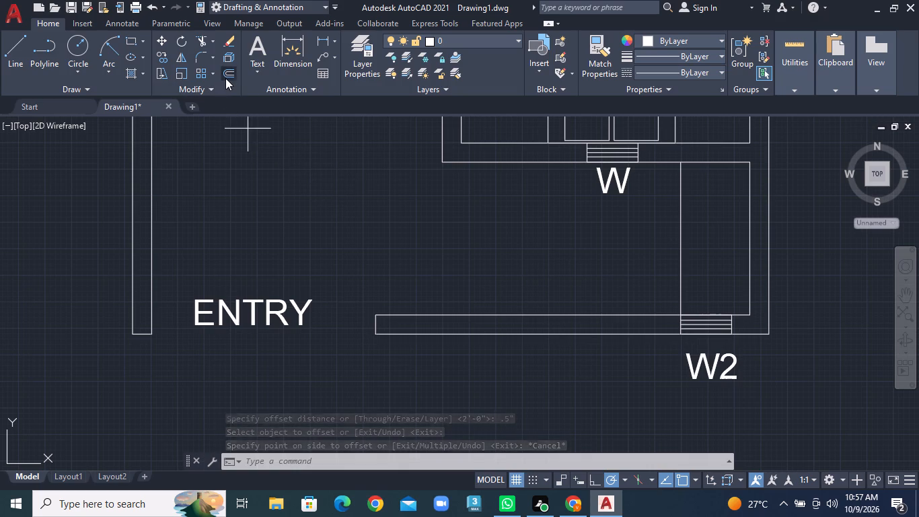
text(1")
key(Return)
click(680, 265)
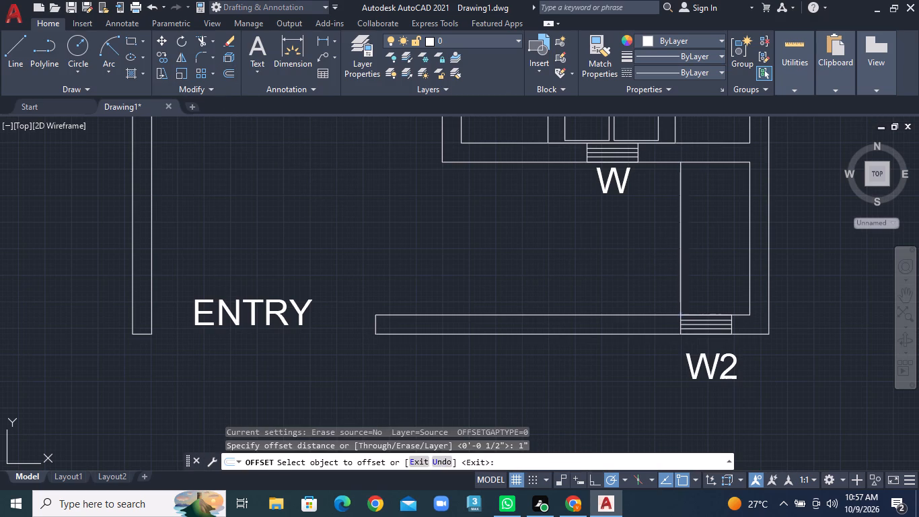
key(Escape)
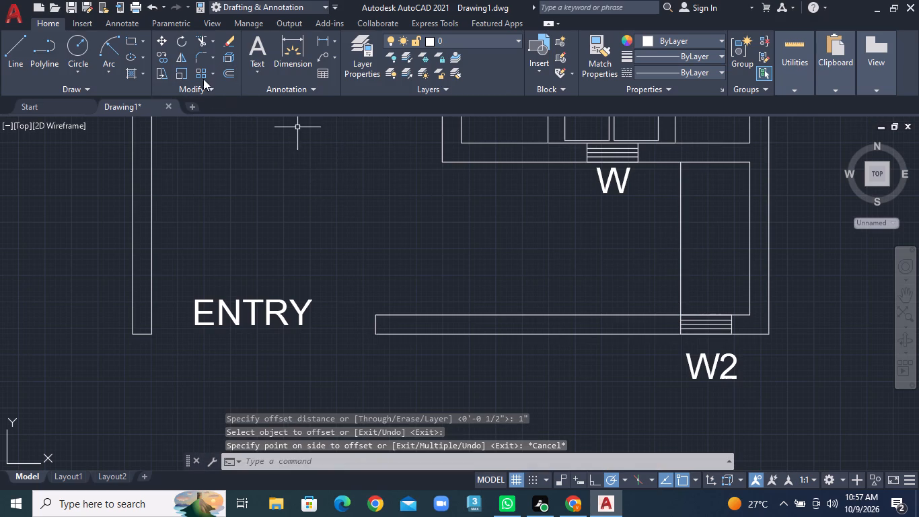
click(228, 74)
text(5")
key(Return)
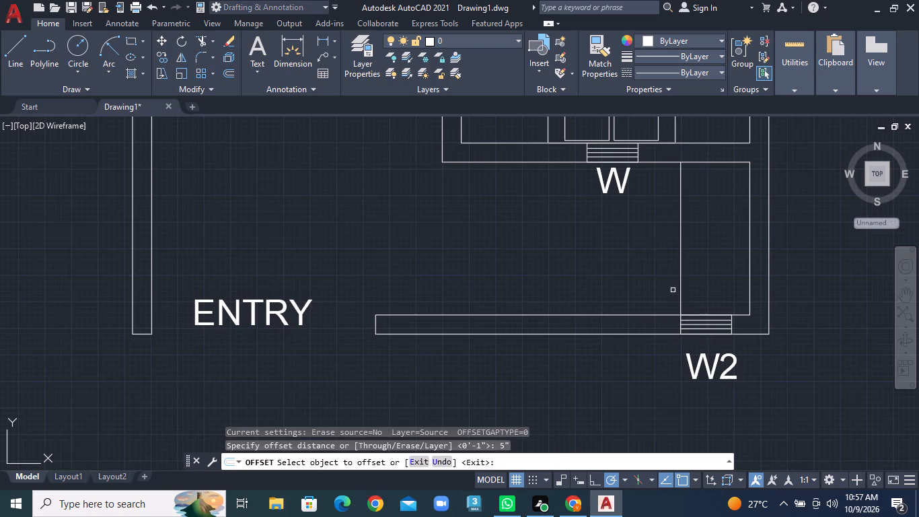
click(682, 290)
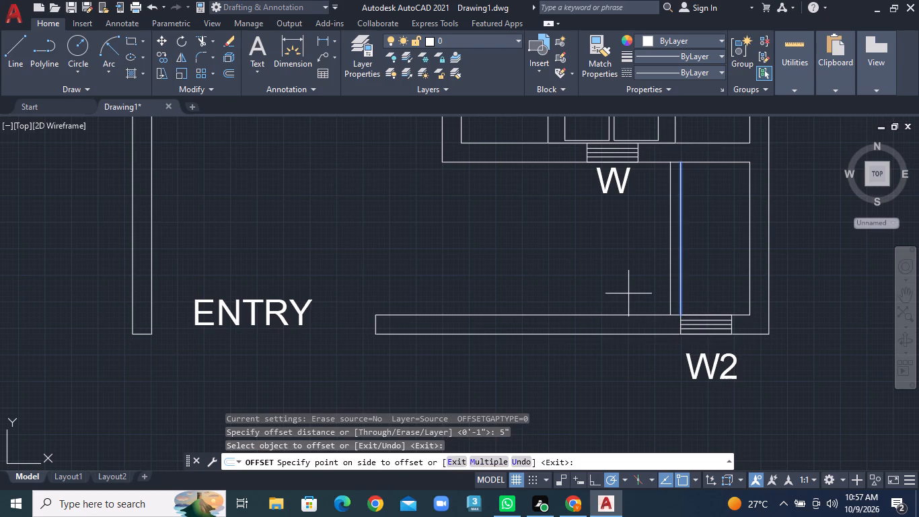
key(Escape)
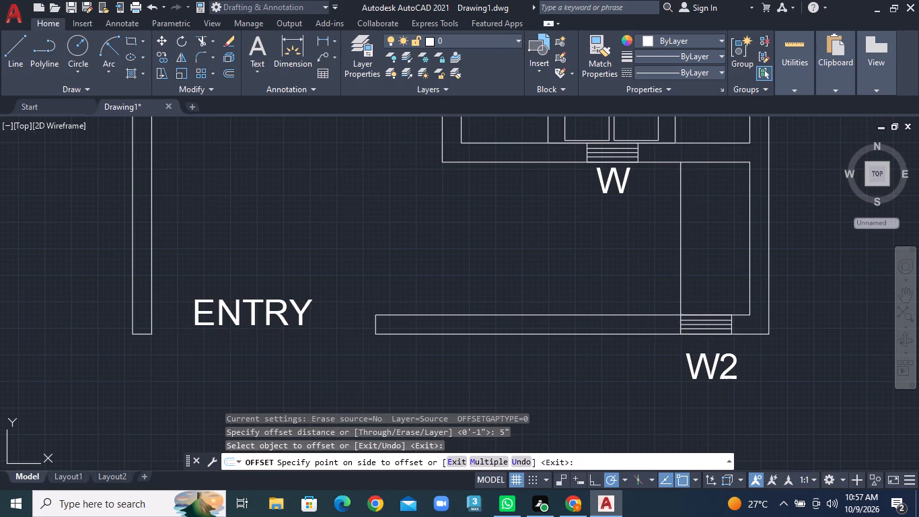
Offset the vertical line above window W2's west edge westward repeatedly at 8" spacing, making 13 parallel tread lines south of the southeast bedroom.
click(230, 72)
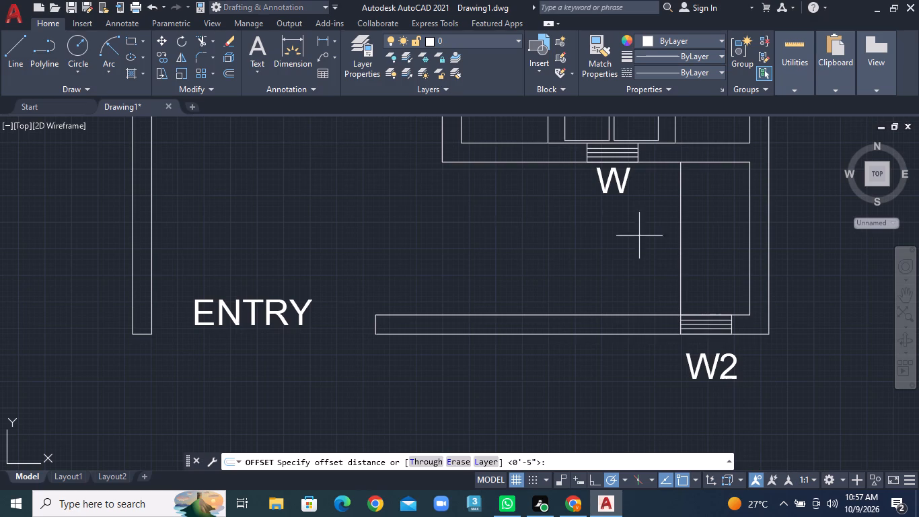
key(8)
key(shift+quotedbl)
key(Return)
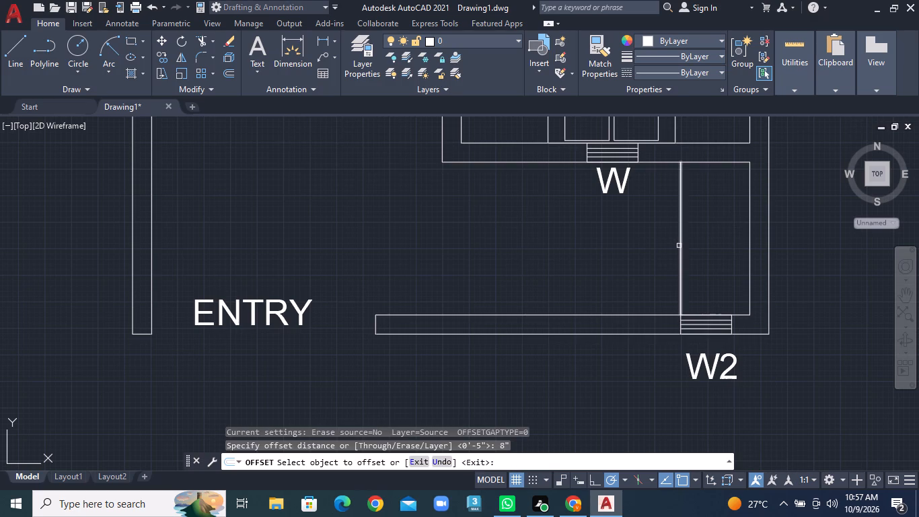
click(681, 246)
click(591, 248)
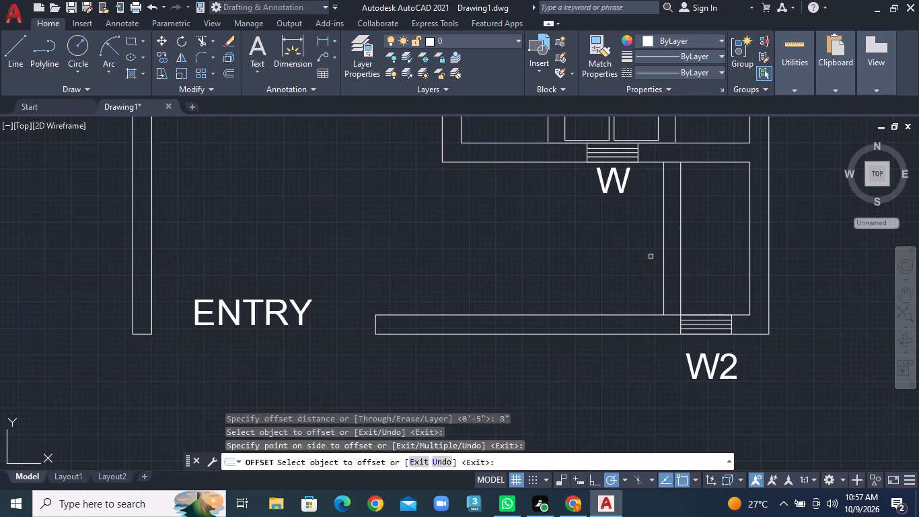
click(663, 258)
click(609, 261)
click(646, 263)
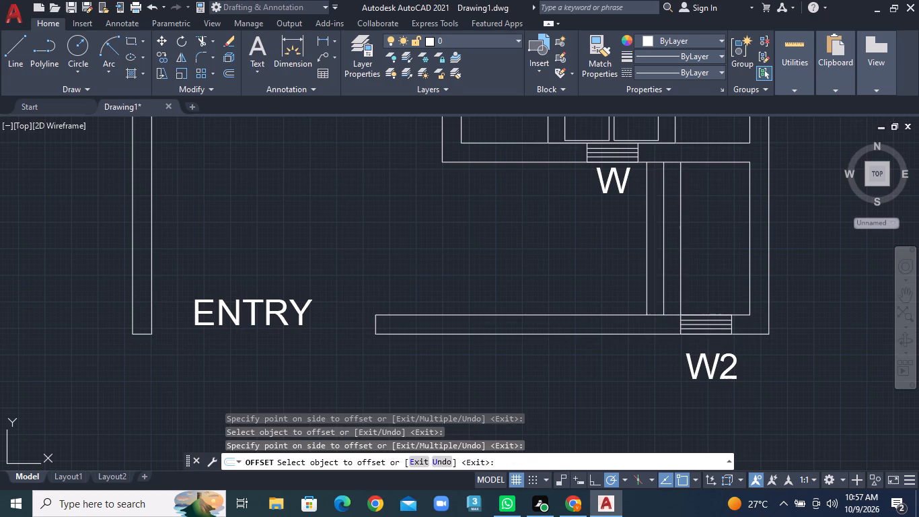
click(576, 263)
click(630, 275)
click(544, 270)
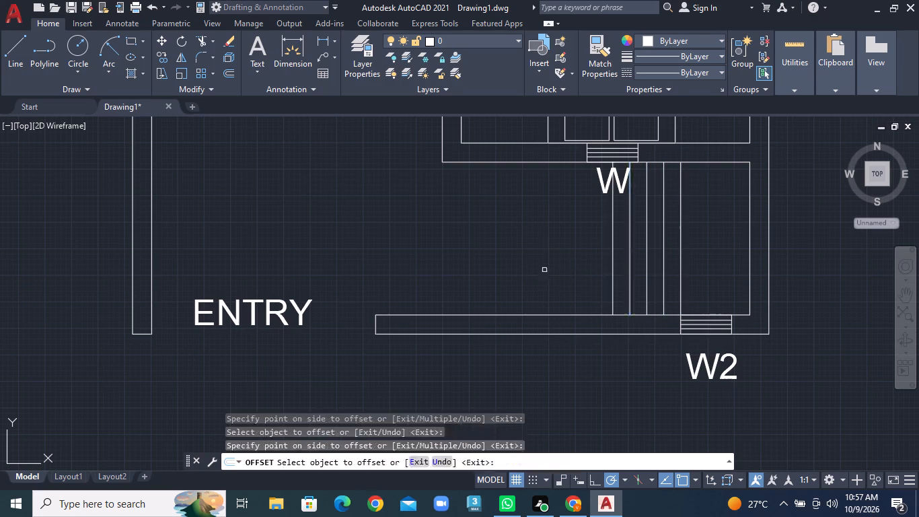
click(613, 276)
click(555, 273)
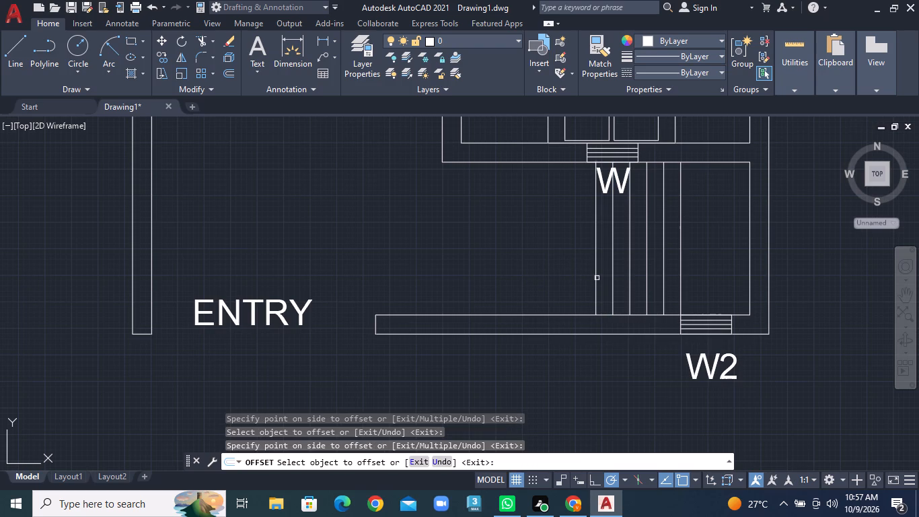
click(595, 277)
click(541, 277)
click(579, 277)
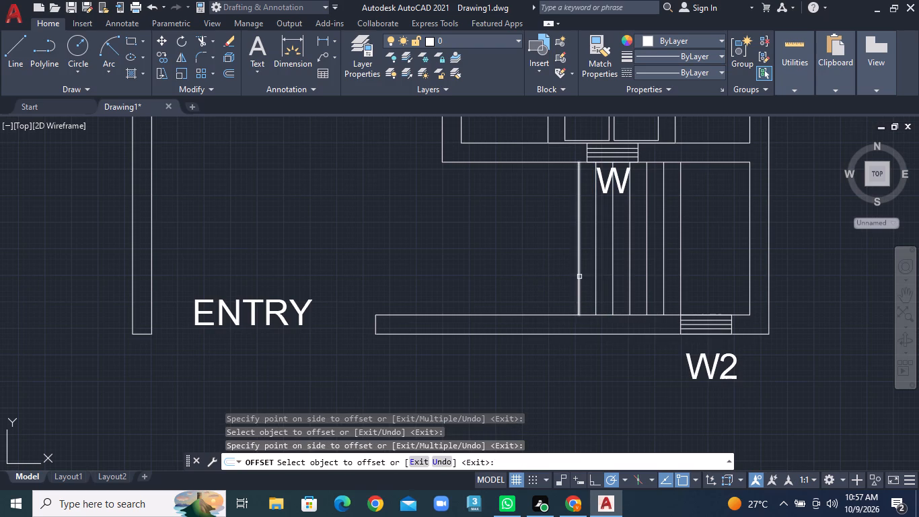
click(514, 276)
click(564, 279)
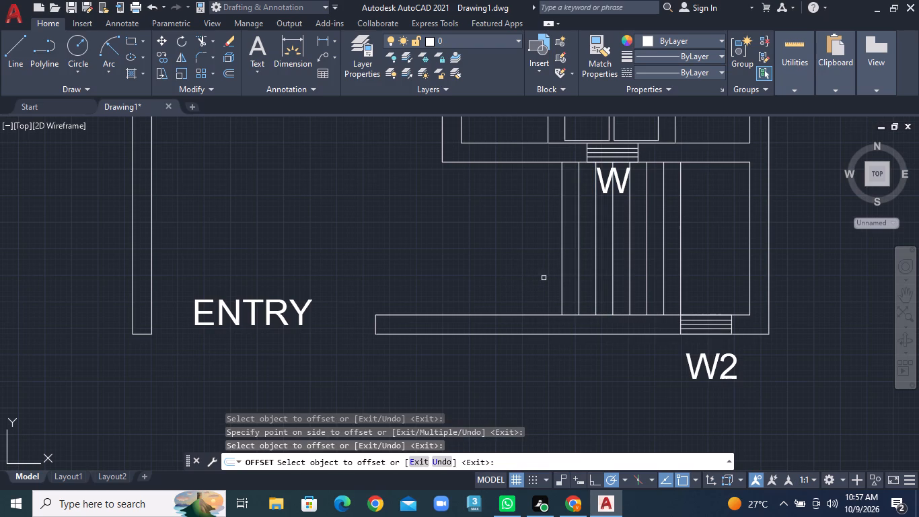
click(562, 278)
click(482, 271)
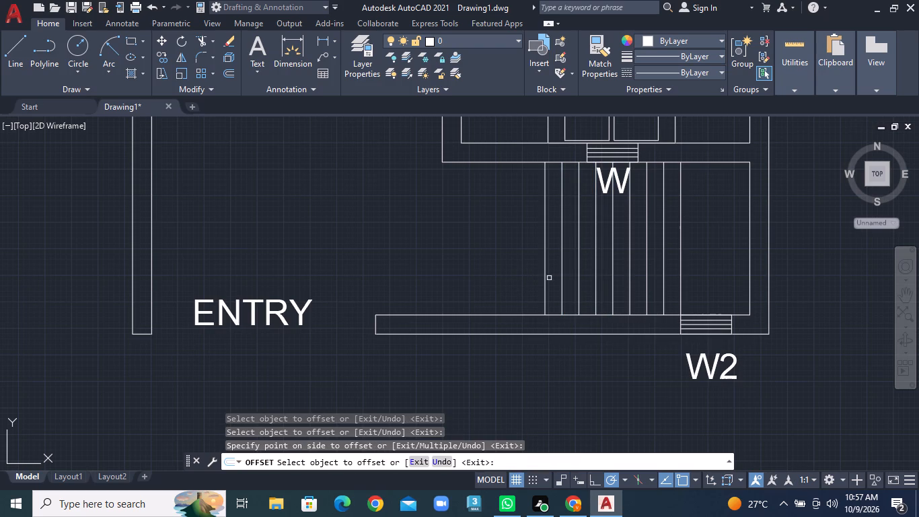
click(544, 278)
click(503, 273)
click(527, 275)
click(447, 273)
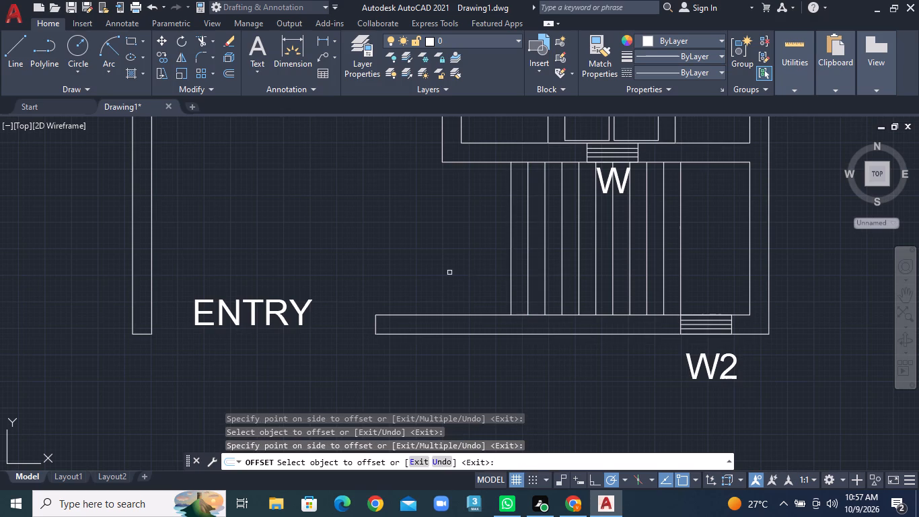
click(511, 278)
click(473, 273)
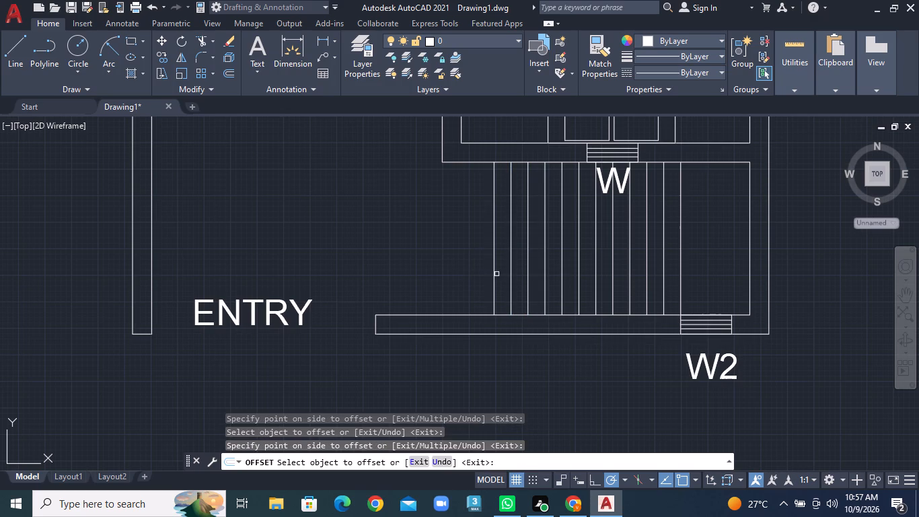
click(491, 274)
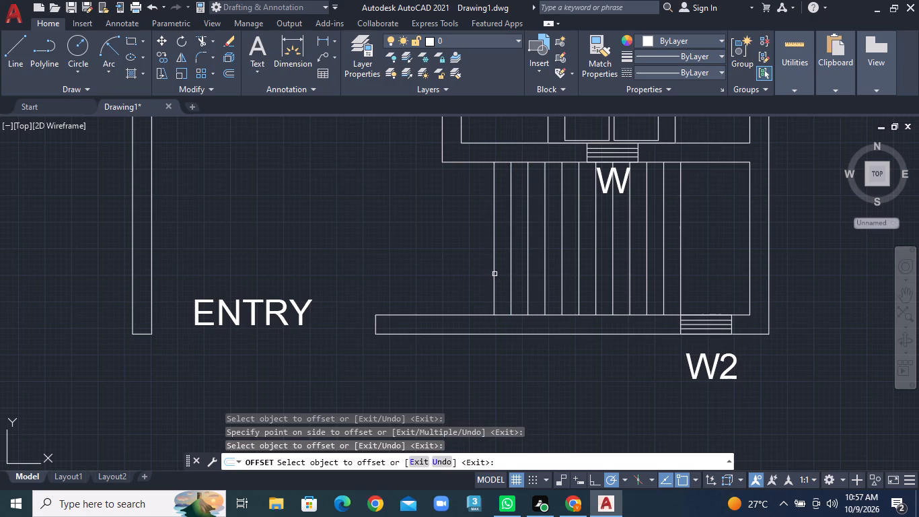
click(497, 274)
click(495, 274)
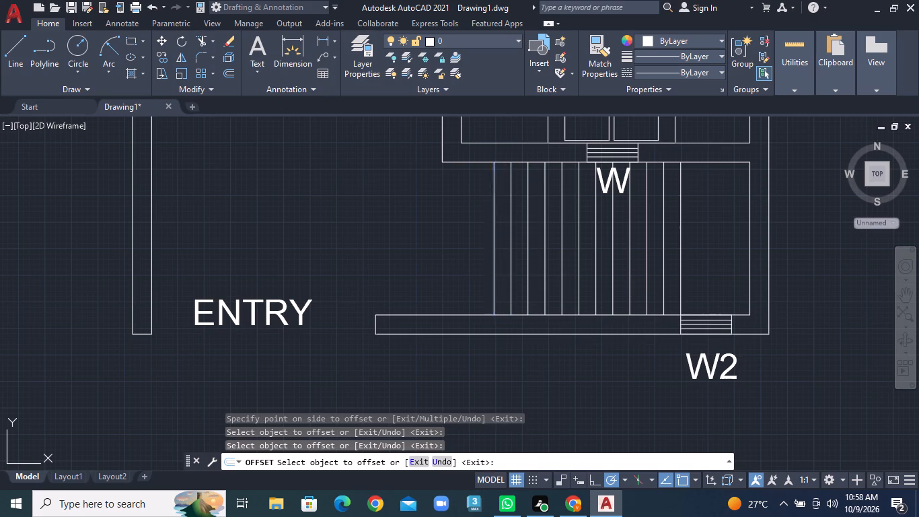
click(445, 270)
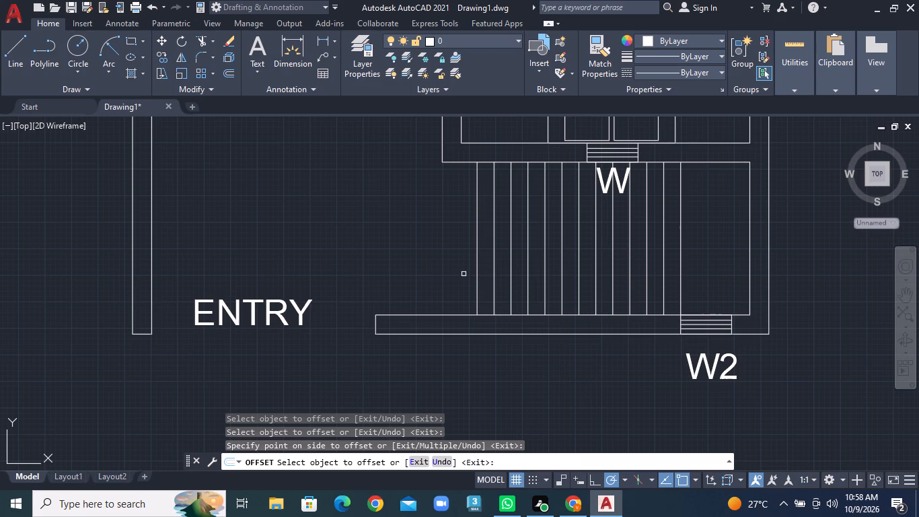
click(477, 275)
click(406, 274)
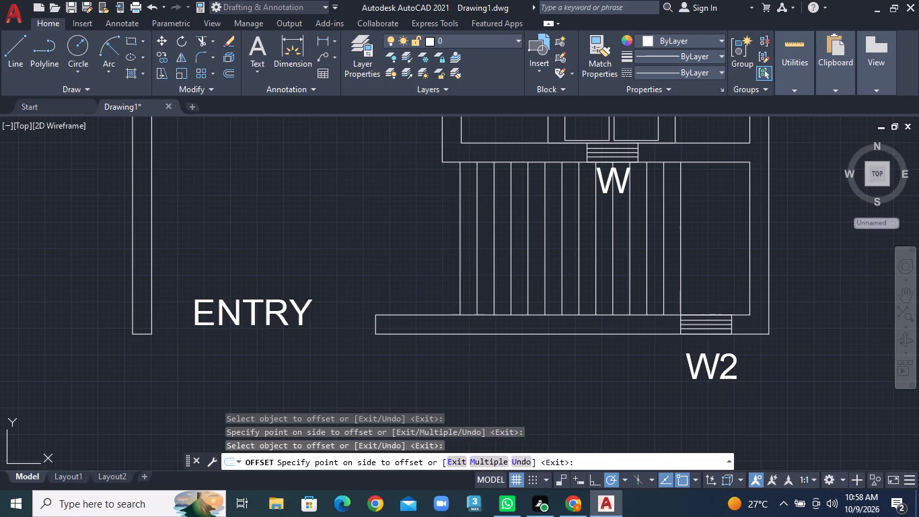
Draw a horizontal line from the easternmost tread line to the westernmost, slightly above their midpoints.
click(16, 51)
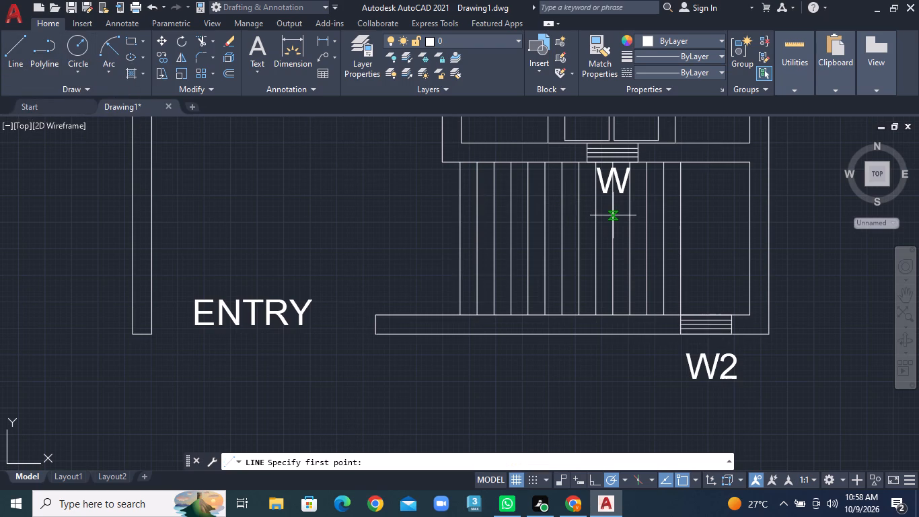
click(681, 228)
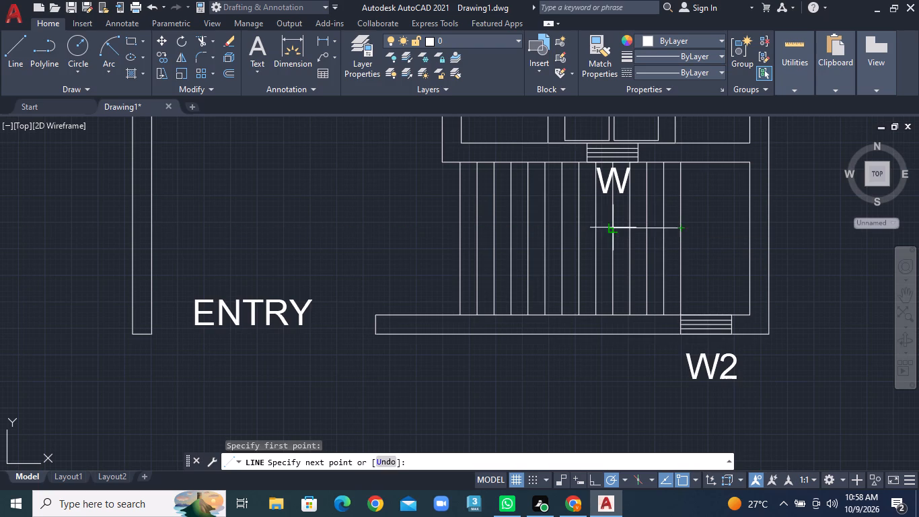
click(458, 226)
right_click(461, 226)
click(479, 234)
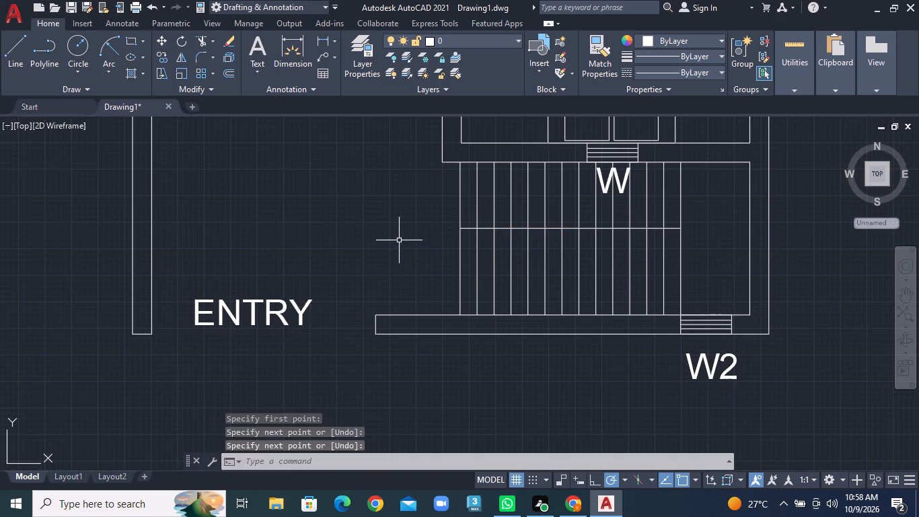
Draw a second horizontal line across all the tread lines, between the first crossing line and the south wall.
click(14, 57)
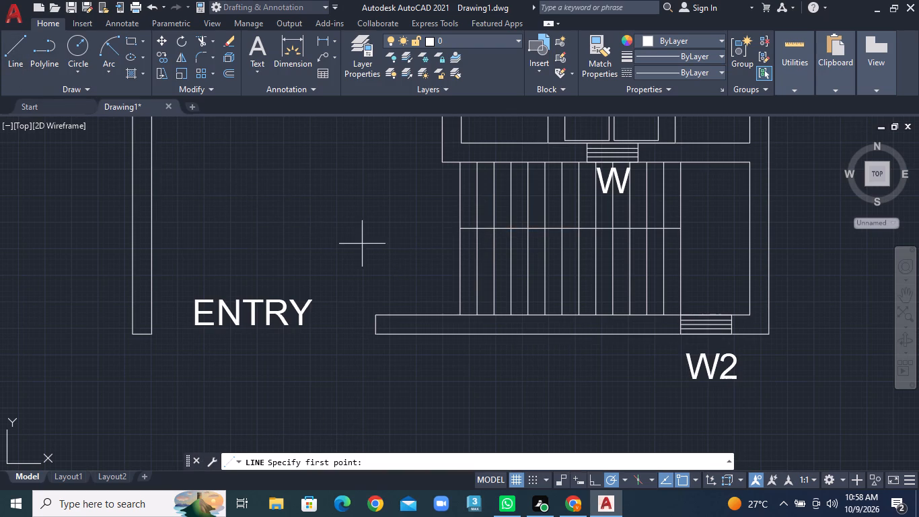
click(459, 274)
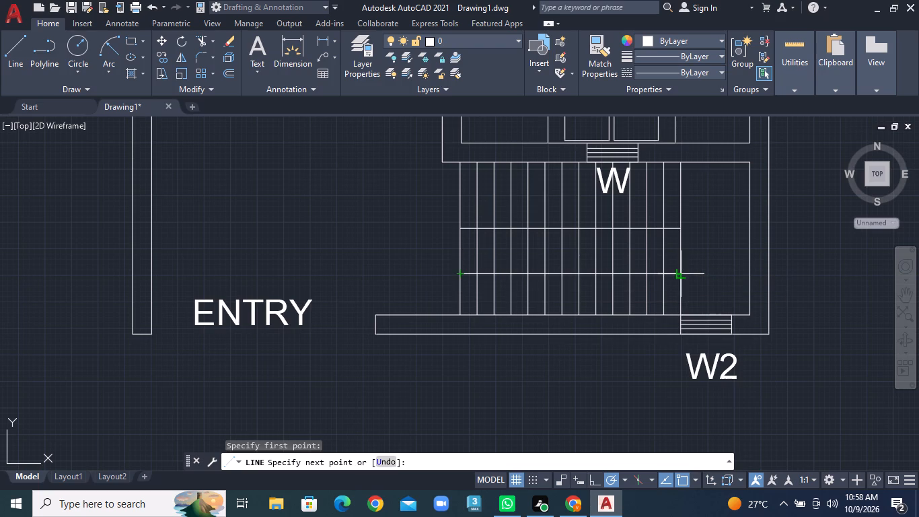
click(679, 275)
right_click(679, 275)
click(703, 277)
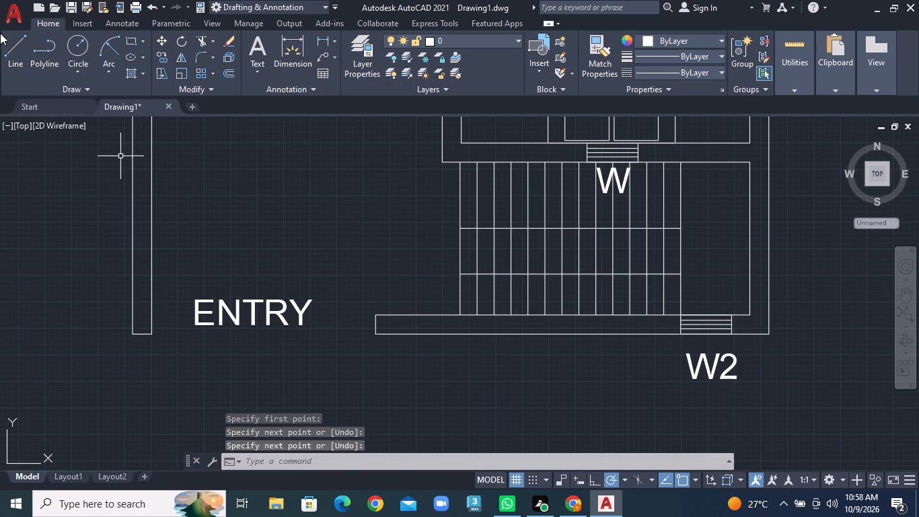
Draw a short horizontal line just below the W label, from the sixth tread line from the east to the easternmost one.
click(15, 45)
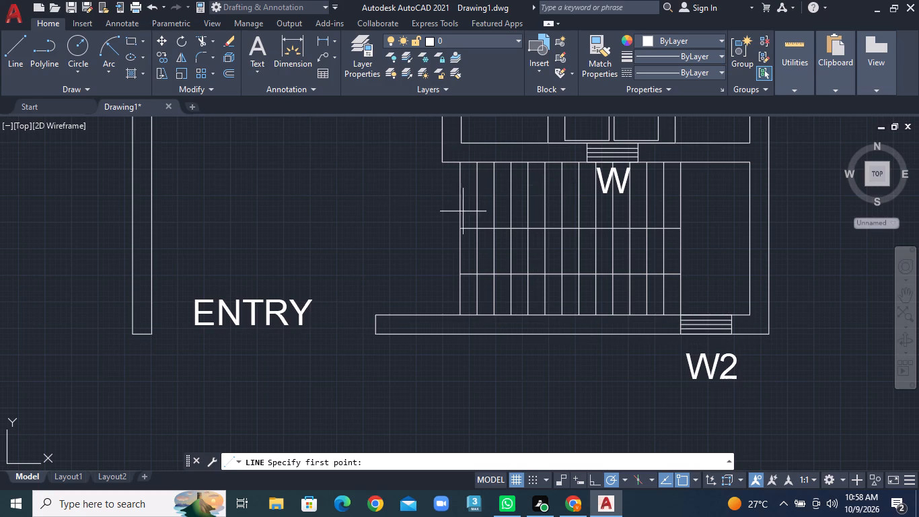
click(595, 205)
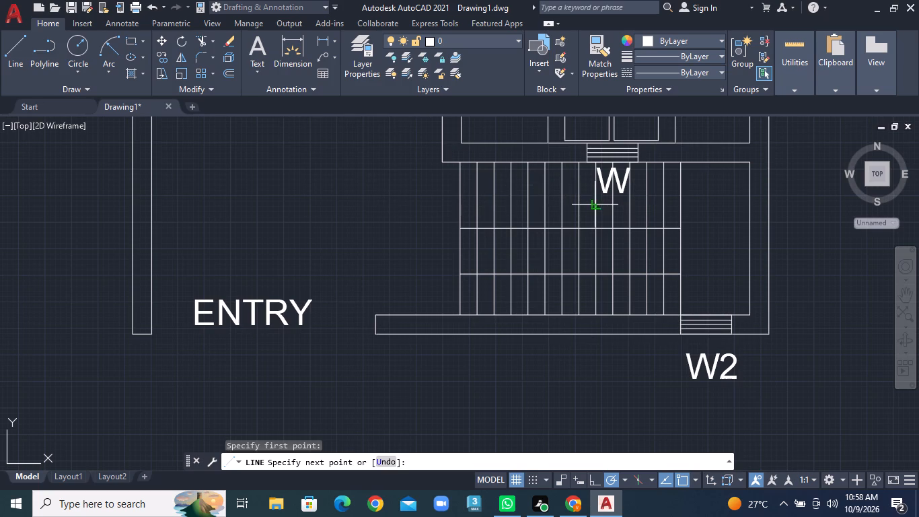
click(682, 206)
right_click(682, 206)
click(710, 212)
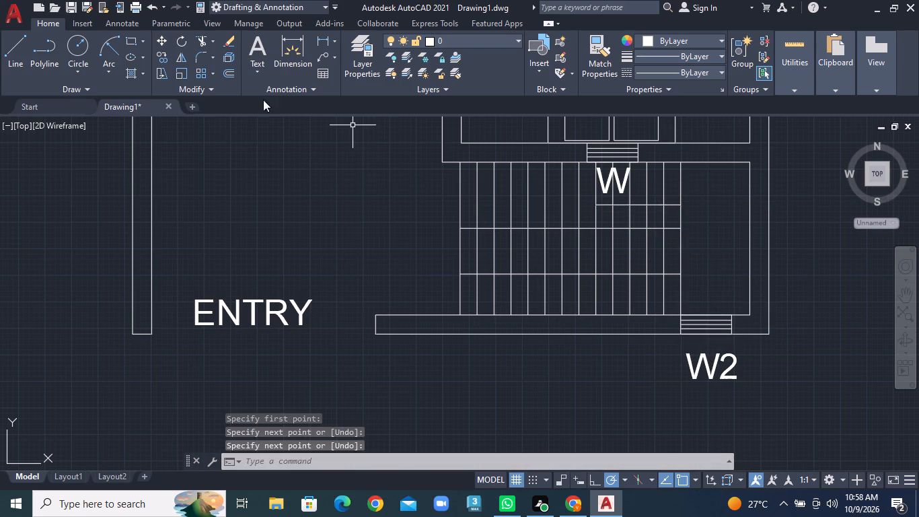
Trim the upper portions of the eight westernmost tread lines above the upper full-width horizontal line.
click(213, 40)
click(229, 67)
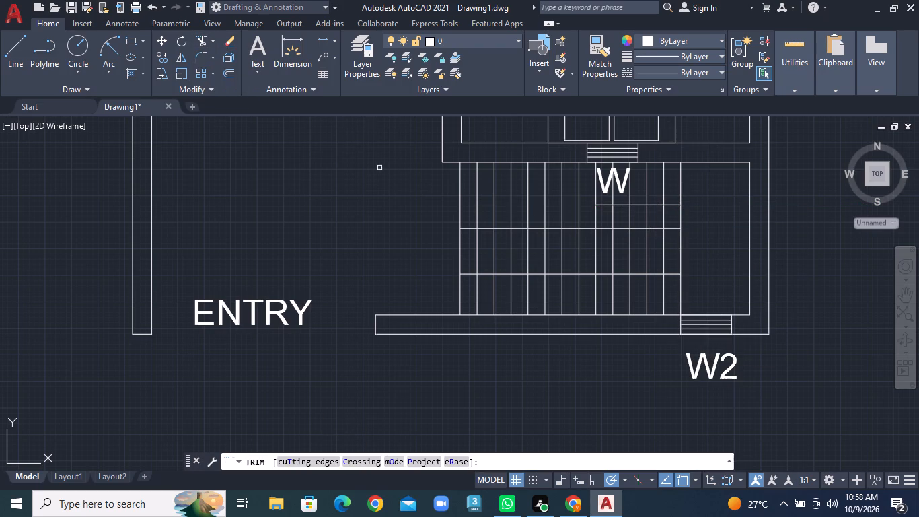
drag(437, 199, 593, 204)
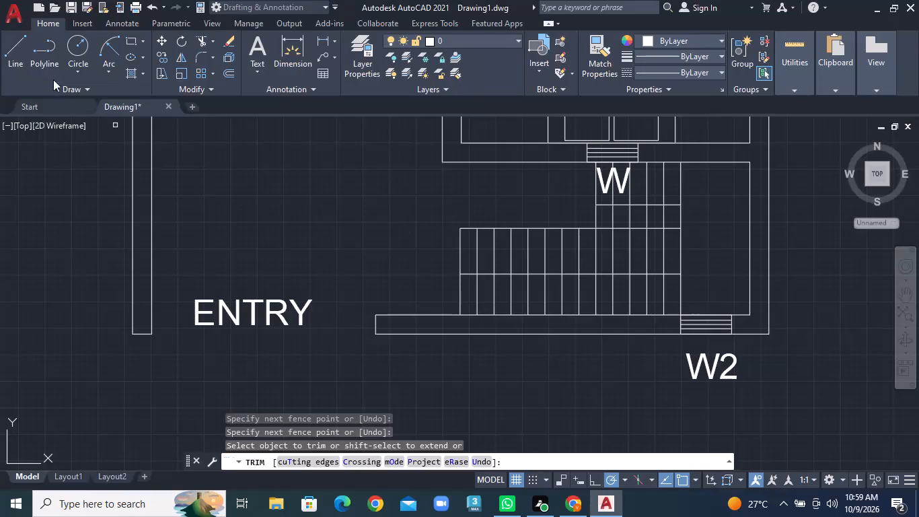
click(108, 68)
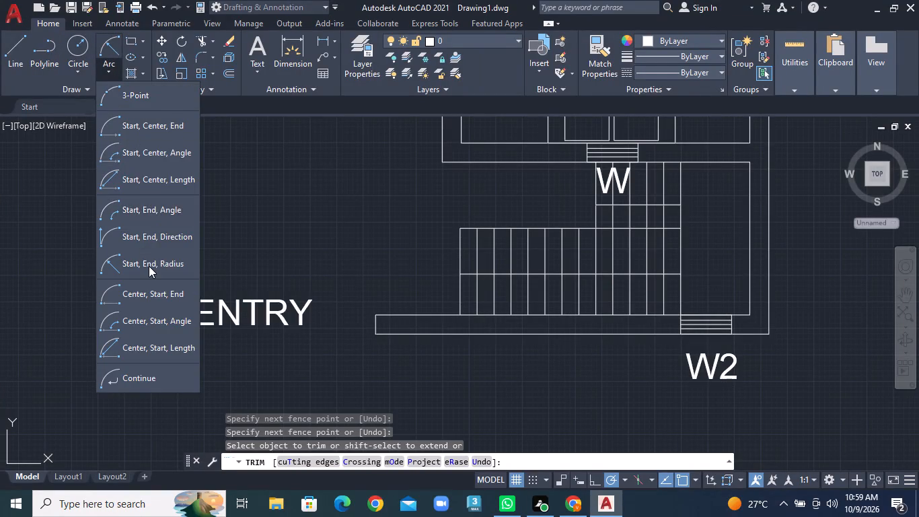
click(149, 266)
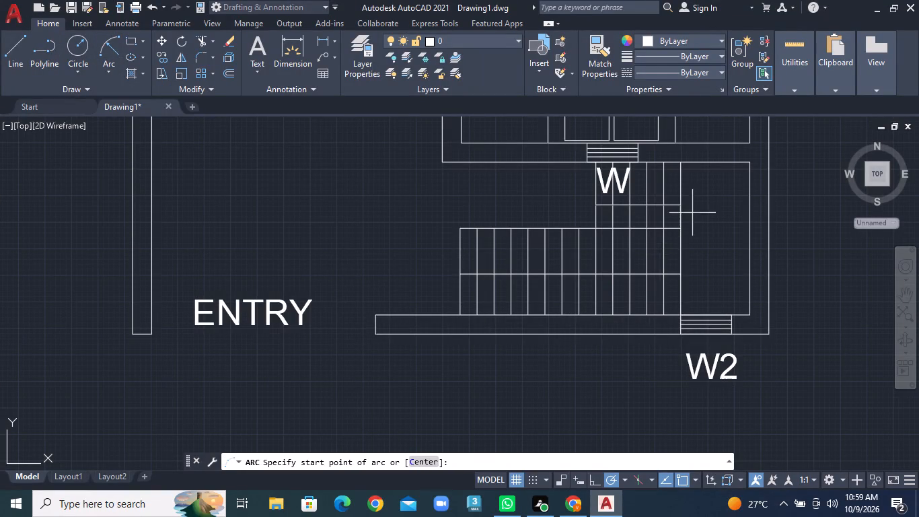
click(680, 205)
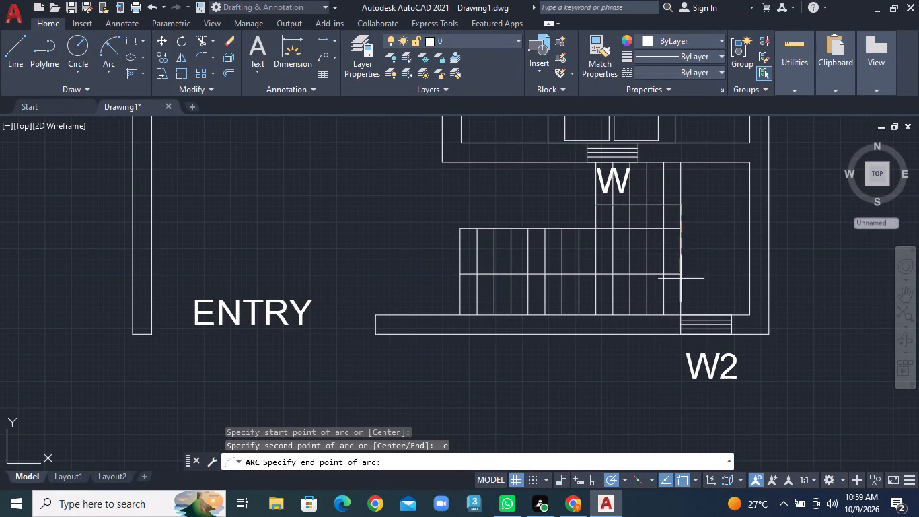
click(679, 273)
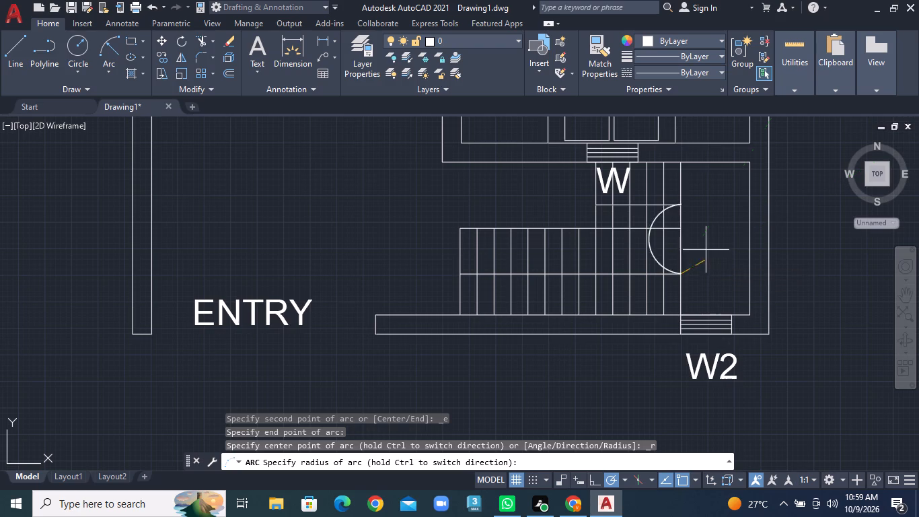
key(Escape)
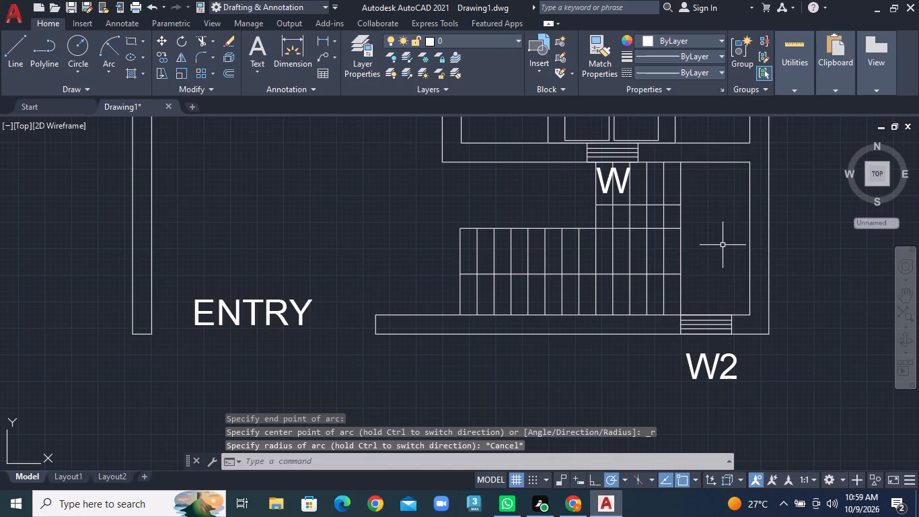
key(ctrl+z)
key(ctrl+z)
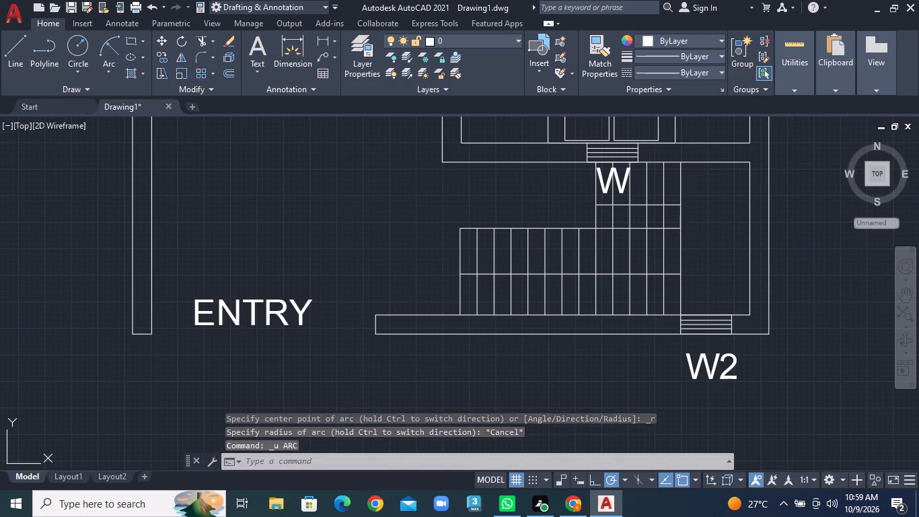
Undo the trim of the eight westernmost tread lines and the short horizontal line below the W label.
key(ctrl+z)
key(ctrl+z)
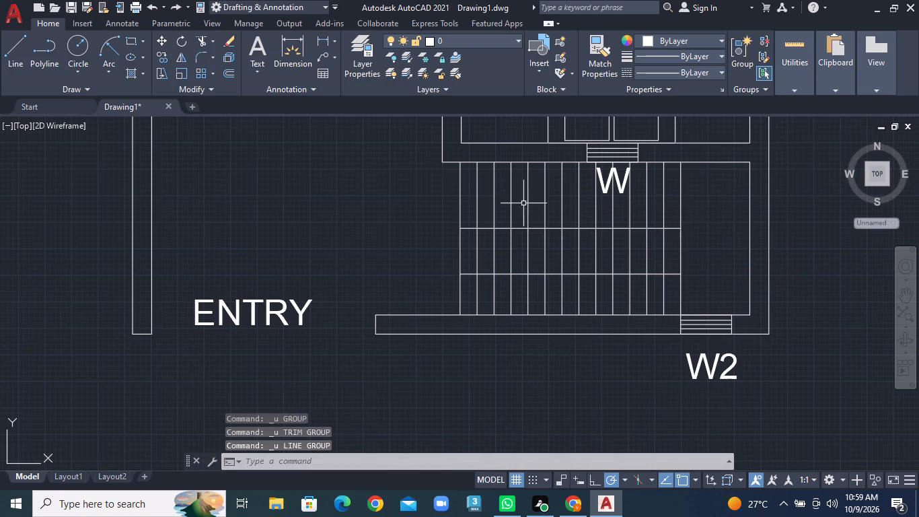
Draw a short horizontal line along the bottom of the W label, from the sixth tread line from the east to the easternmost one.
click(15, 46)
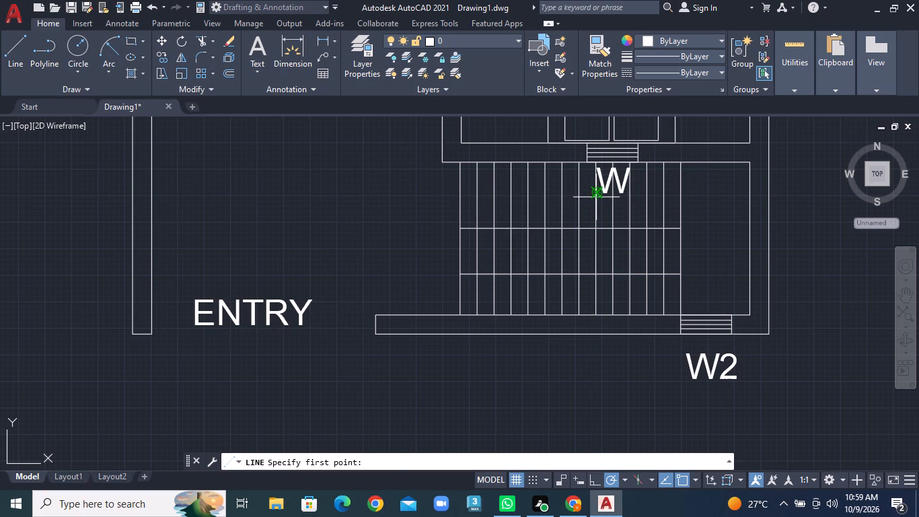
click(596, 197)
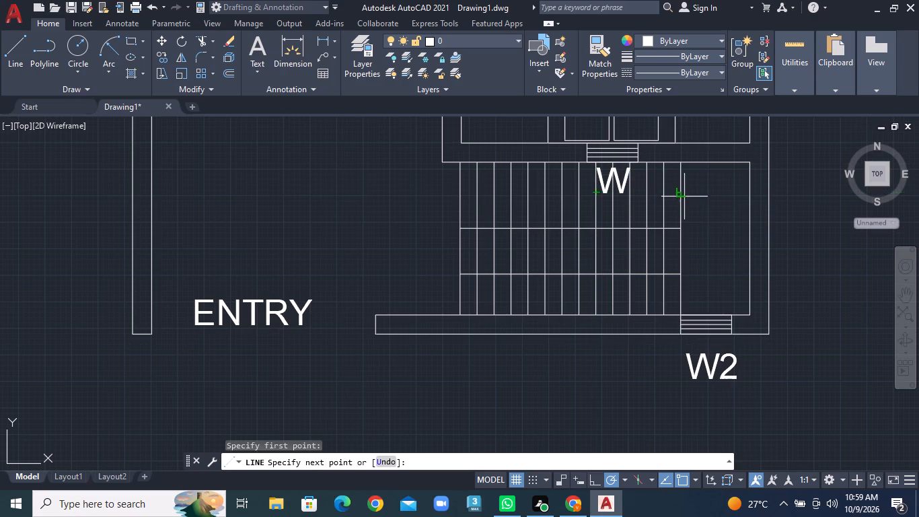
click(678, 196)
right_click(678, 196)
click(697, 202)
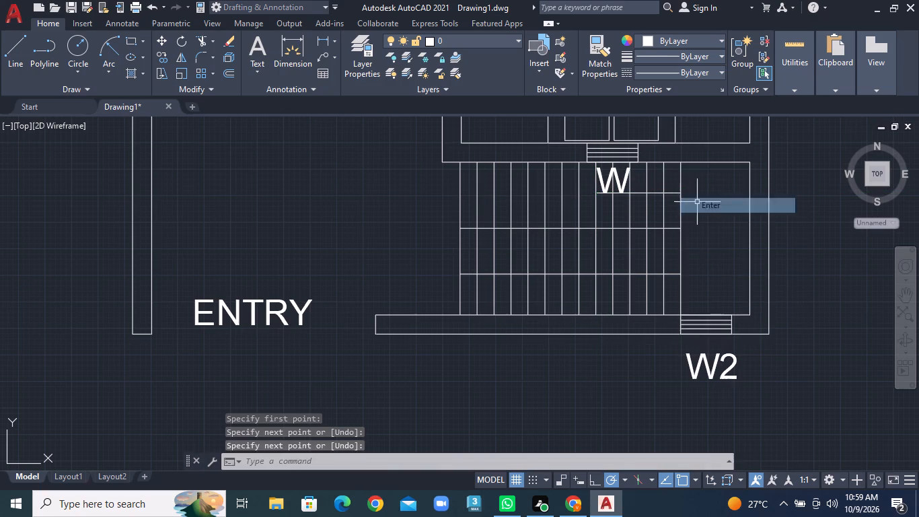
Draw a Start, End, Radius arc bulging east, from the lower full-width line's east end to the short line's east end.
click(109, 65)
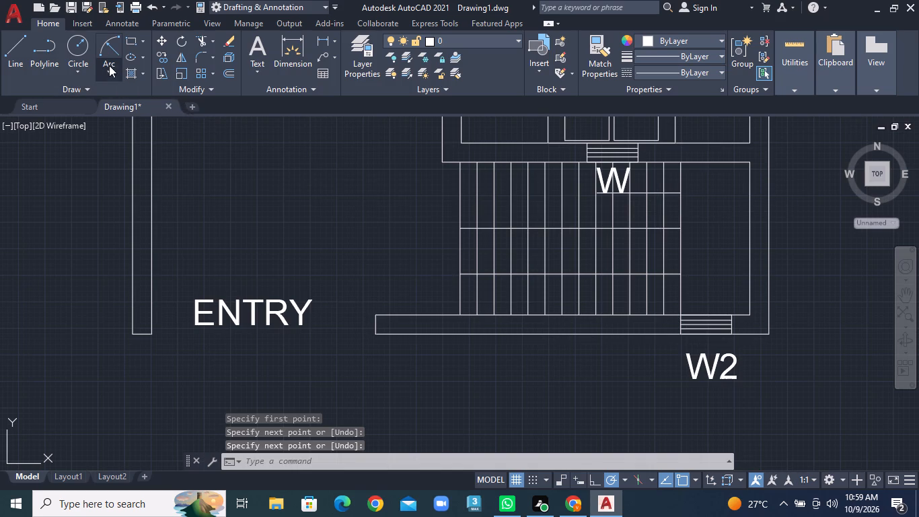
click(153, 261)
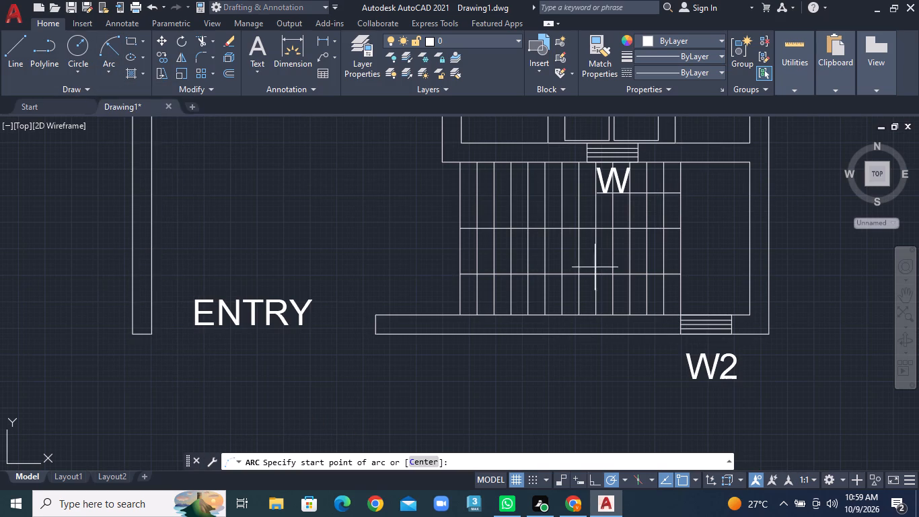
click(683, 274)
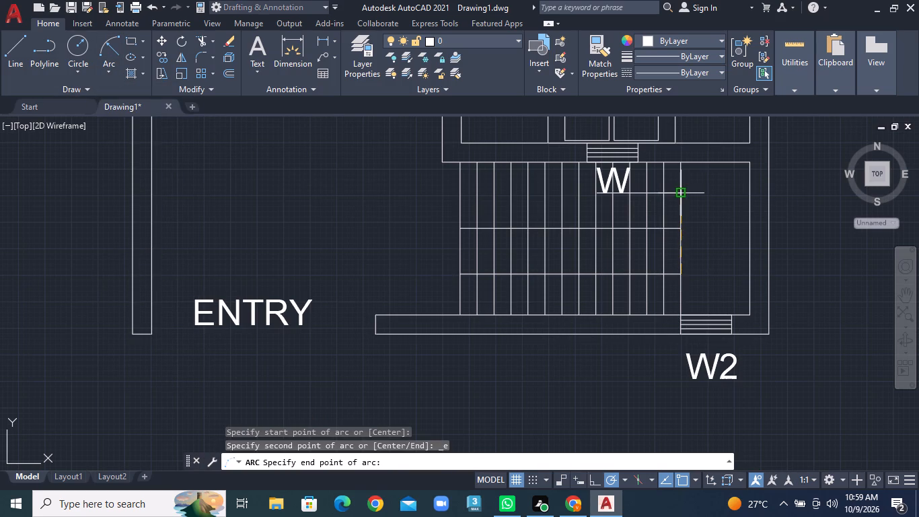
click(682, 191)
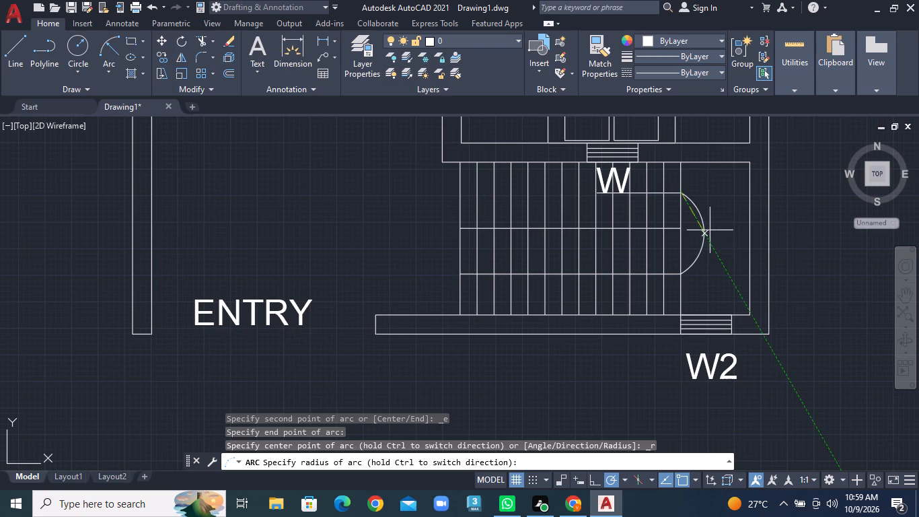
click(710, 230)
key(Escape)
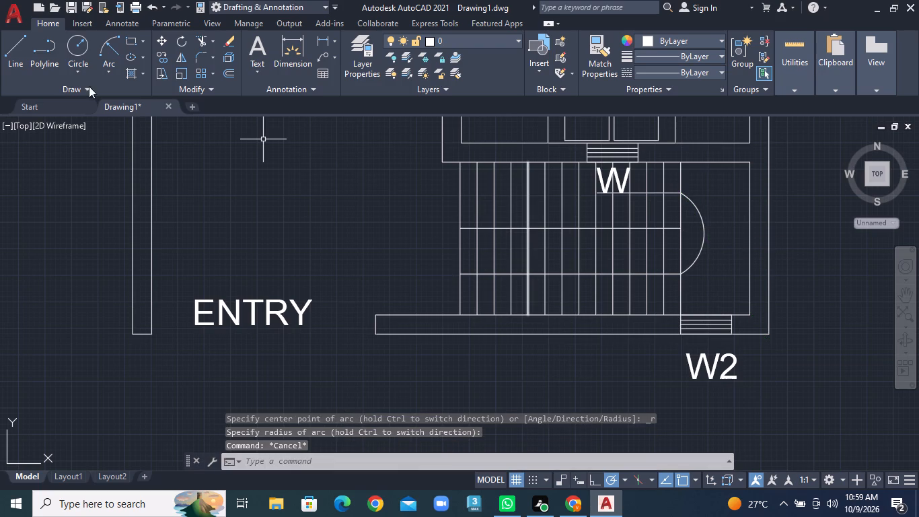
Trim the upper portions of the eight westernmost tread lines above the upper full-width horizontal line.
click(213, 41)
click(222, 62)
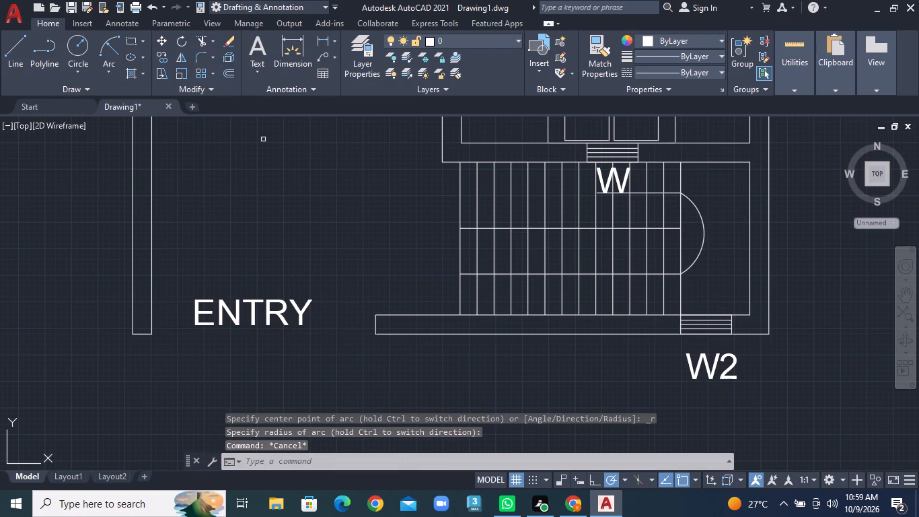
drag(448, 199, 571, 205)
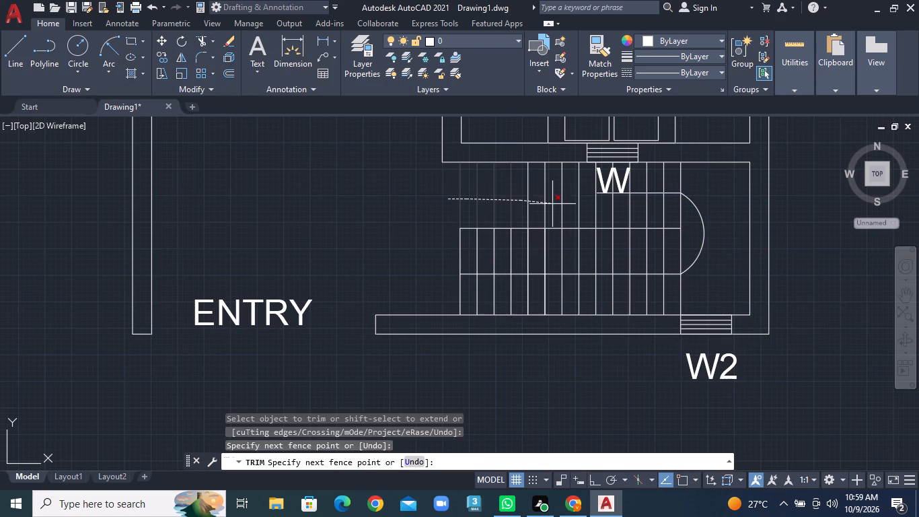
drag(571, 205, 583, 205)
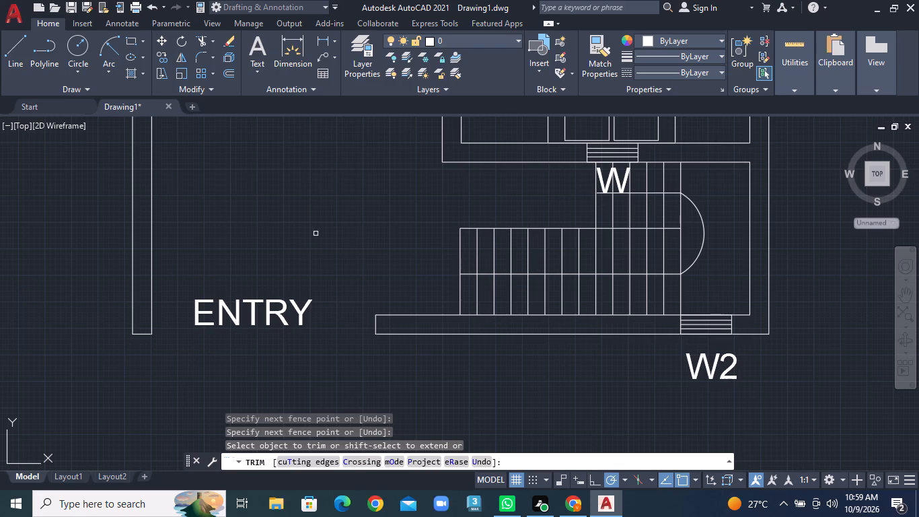
Undo the trim, the arc, the short line and the lower full-width line, keeping only the upper full-width line across the treads.
key(ctrl+z)
key(ctrl+z)
key(ctrl+z)
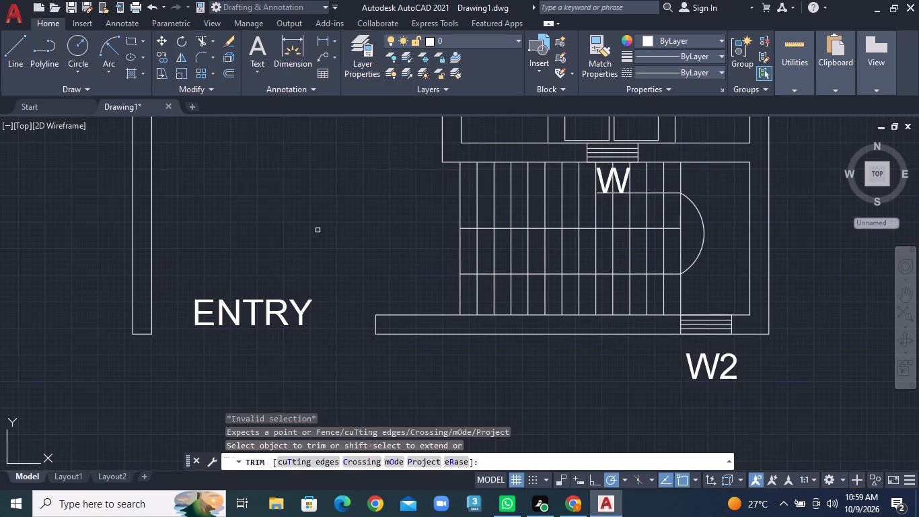
key(ctrl+z)
key(ctrl+z)
key(ctrl+z)
key(ctrl+z)
key(Escape)
key(ctrl+z)
key(ctrl+z)
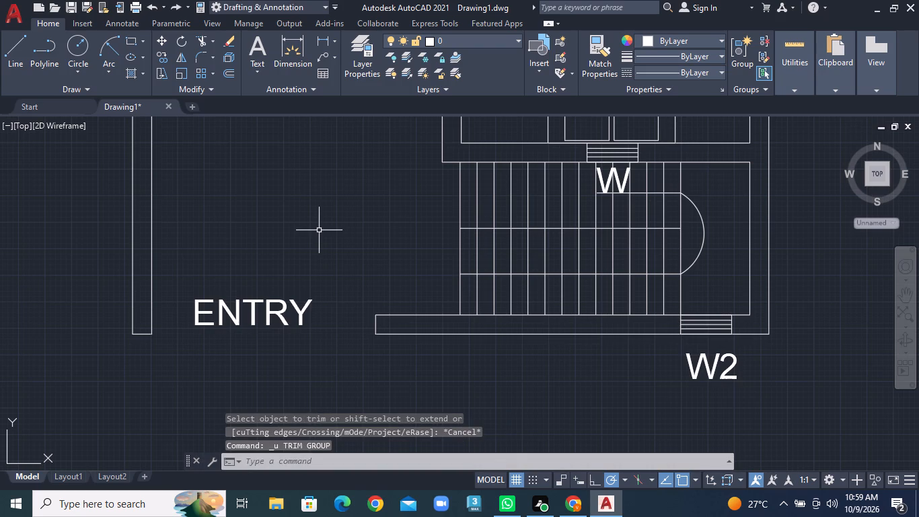
key(ctrl+z)
key(ctrl+z)
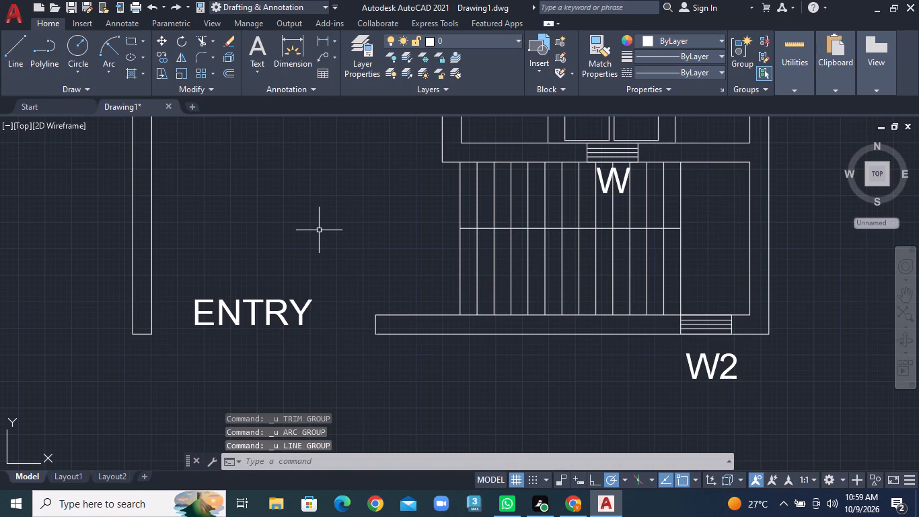
Draw a short horizontal line slightly below the W label, from the sixth tread line from the east to the easternmost one.
click(16, 53)
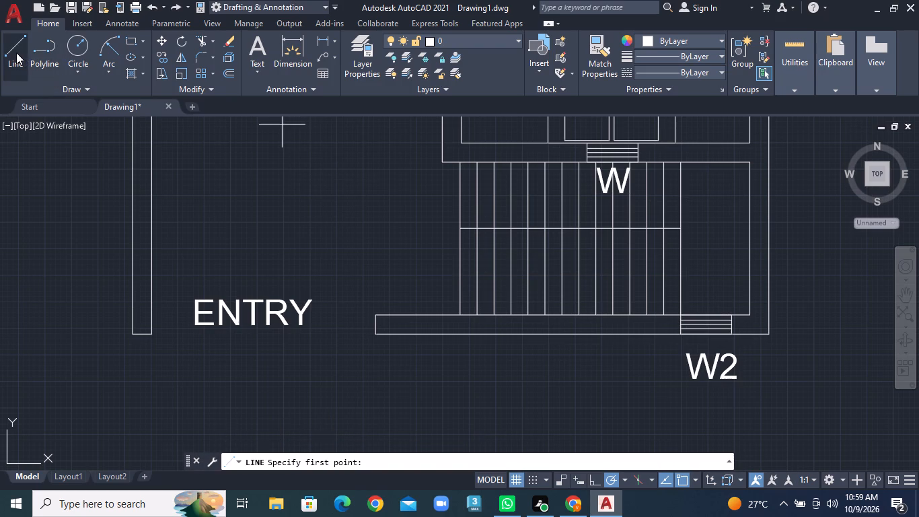
click(595, 203)
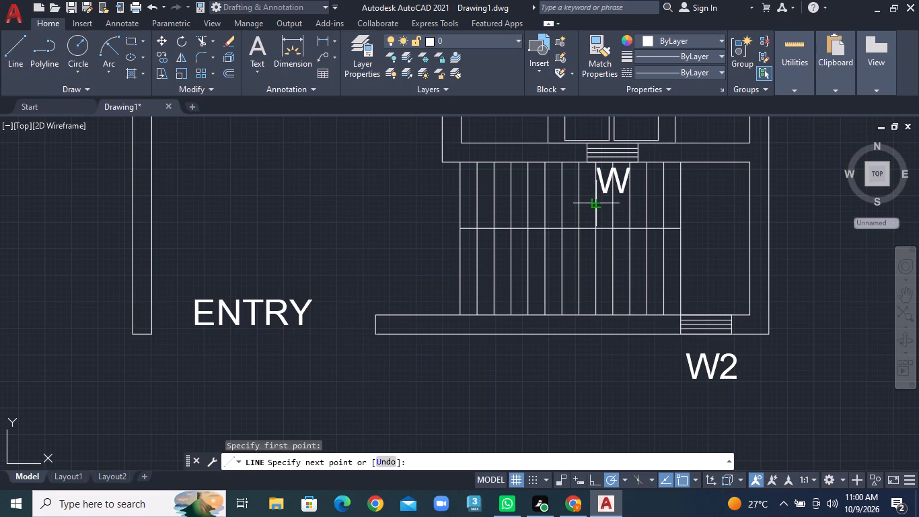
click(682, 205)
right_click(682, 205)
click(692, 213)
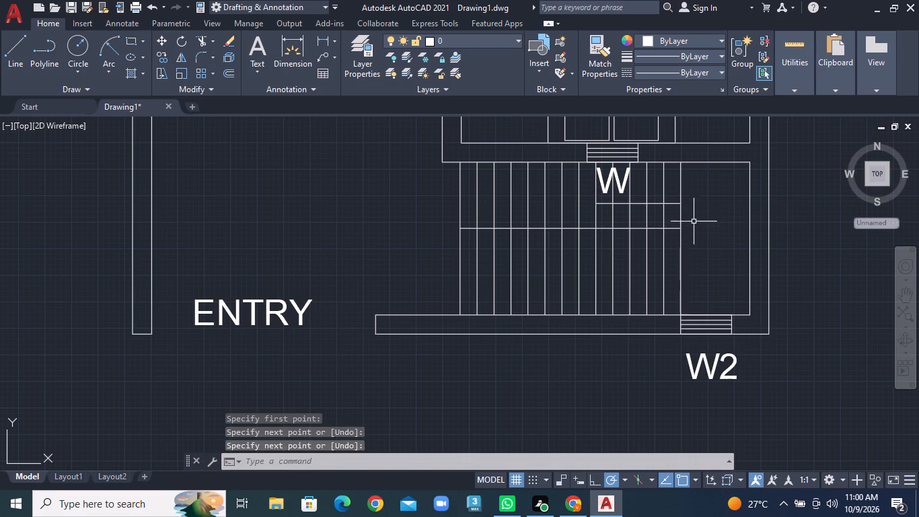
Draw a horizontal line across all the tread lines, a short distance south of the existing full-width line.
right_click(696, 226)
click(723, 239)
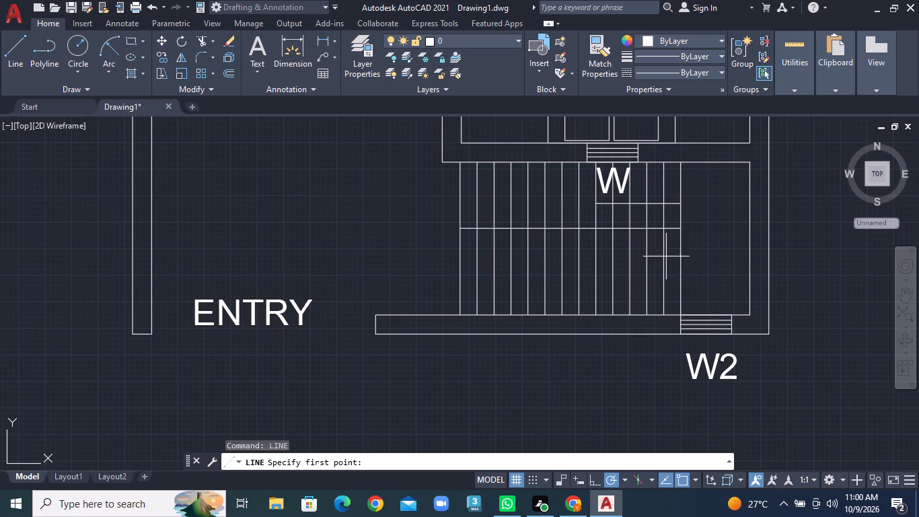
click(679, 252)
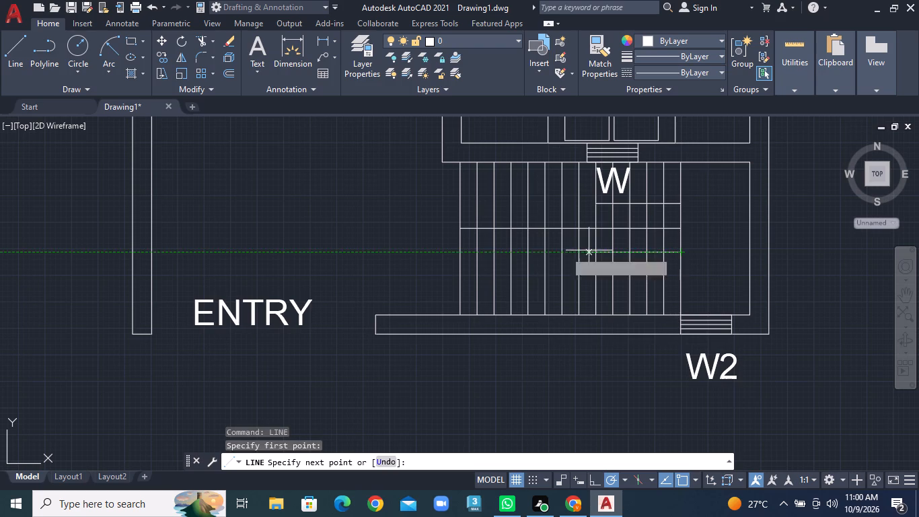
click(462, 255)
right_click(462, 255)
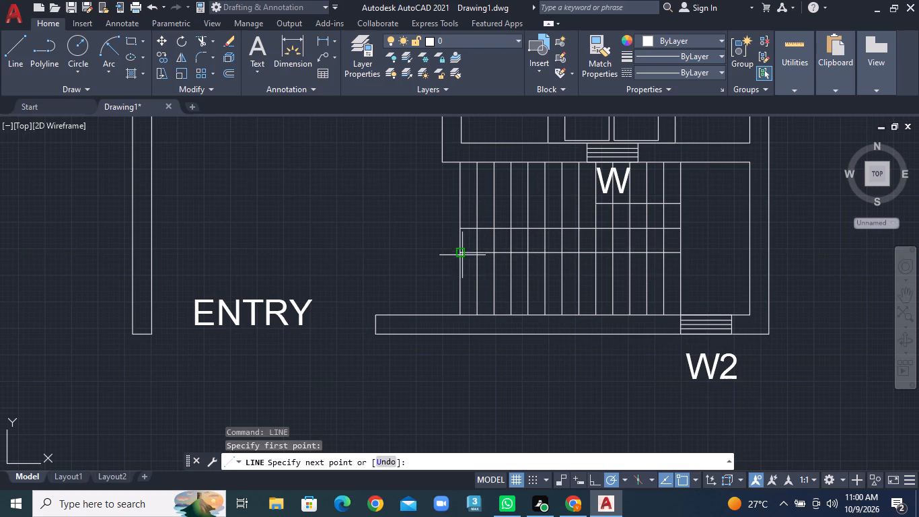
click(490, 261)
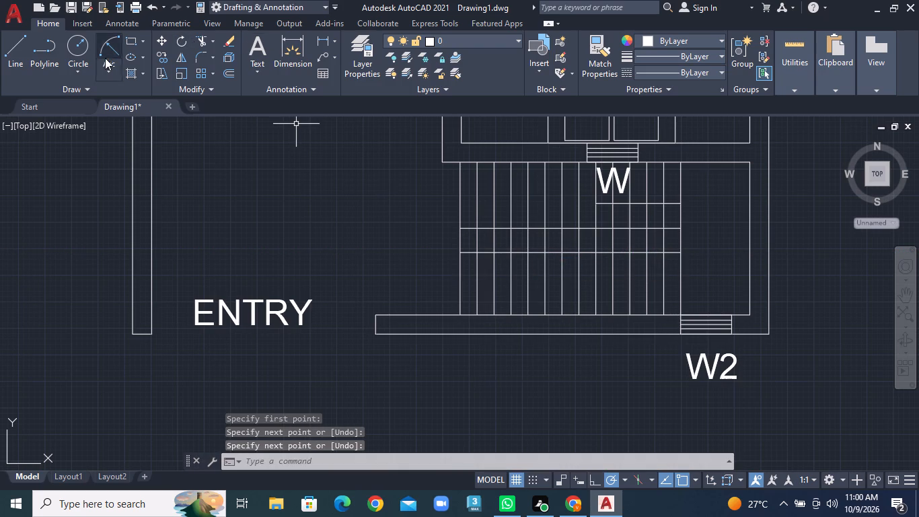
Draw a Start, End, Radius arc bulging east, joining the lower full-width line's east end to the short line's east end.
click(212, 42)
click(224, 63)
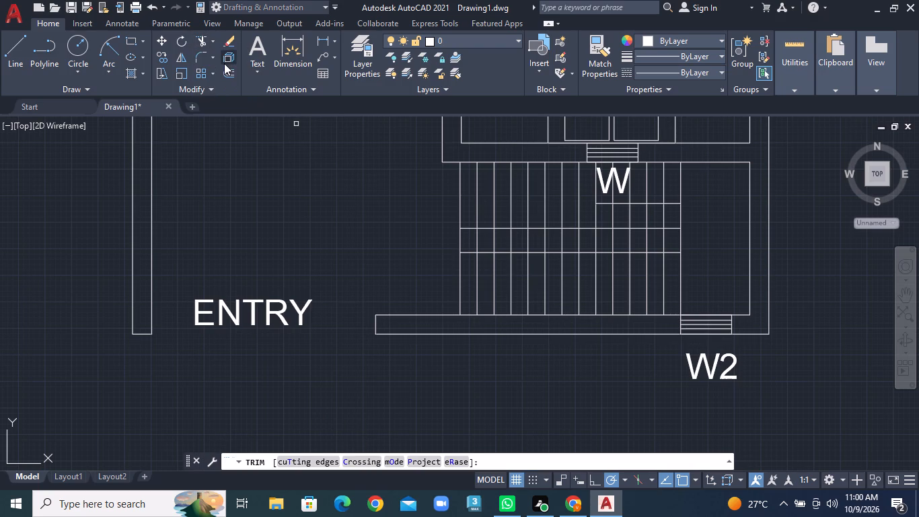
click(112, 70)
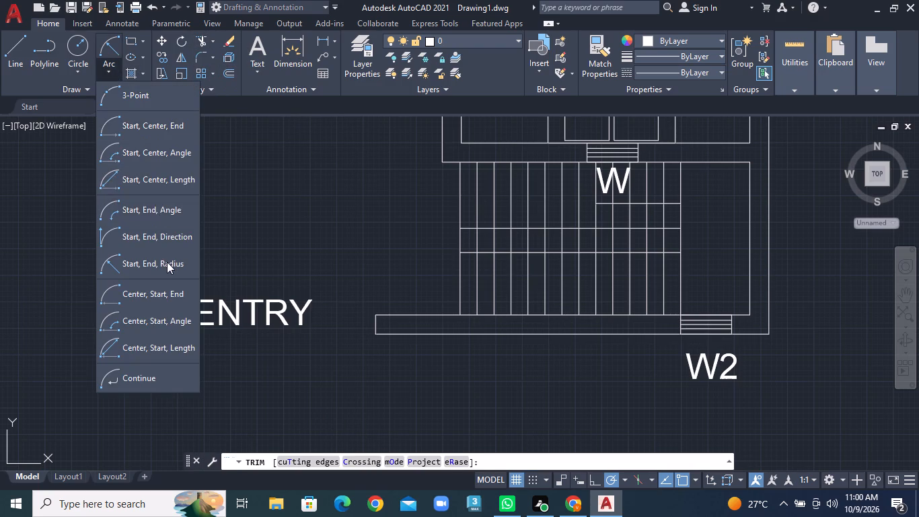
click(167, 262)
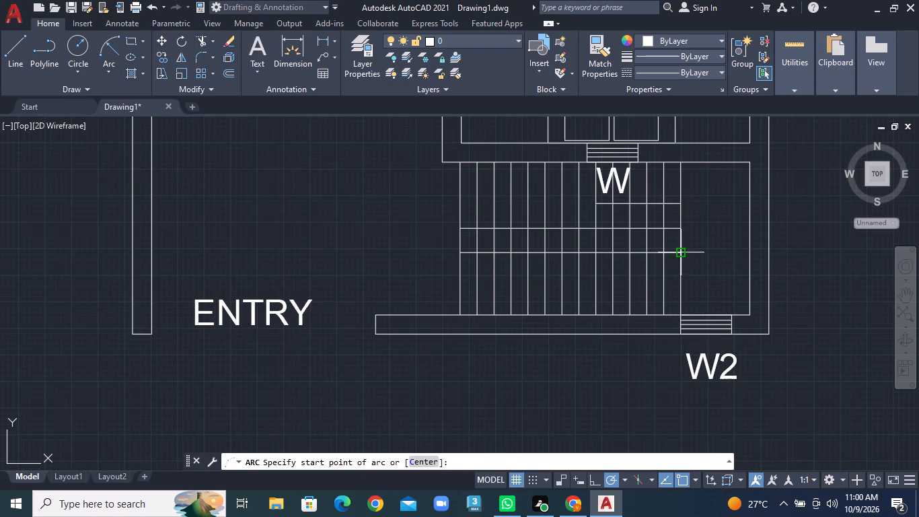
click(681, 251)
click(681, 203)
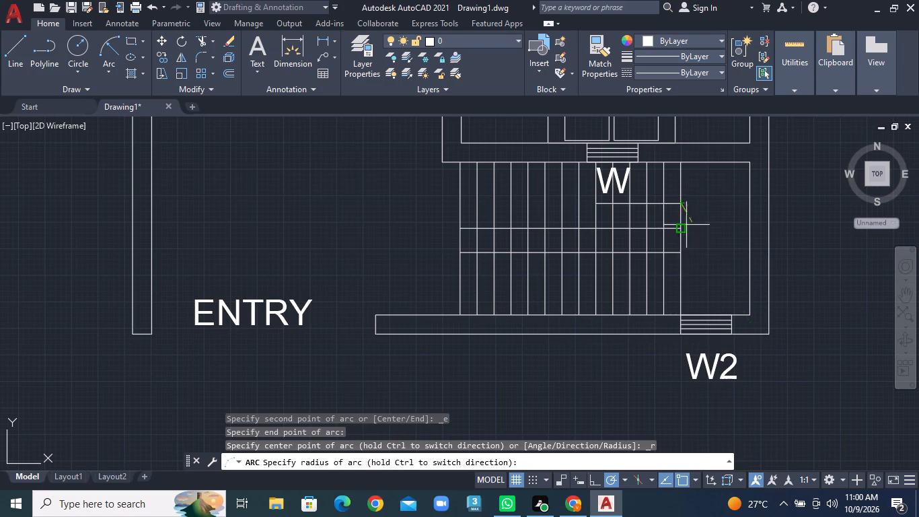
click(682, 225)
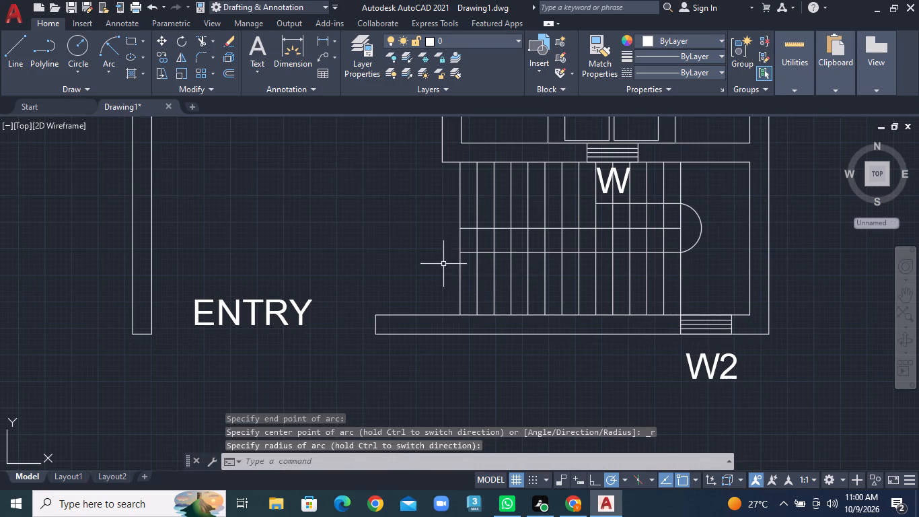
Draw a west-pointing arrowhead at the short line's west end, with two diagonal lines reaching the fifth tread line from the east.
middle_drag(589, 256, 564, 302)
scroll(609, 236, up, 2)
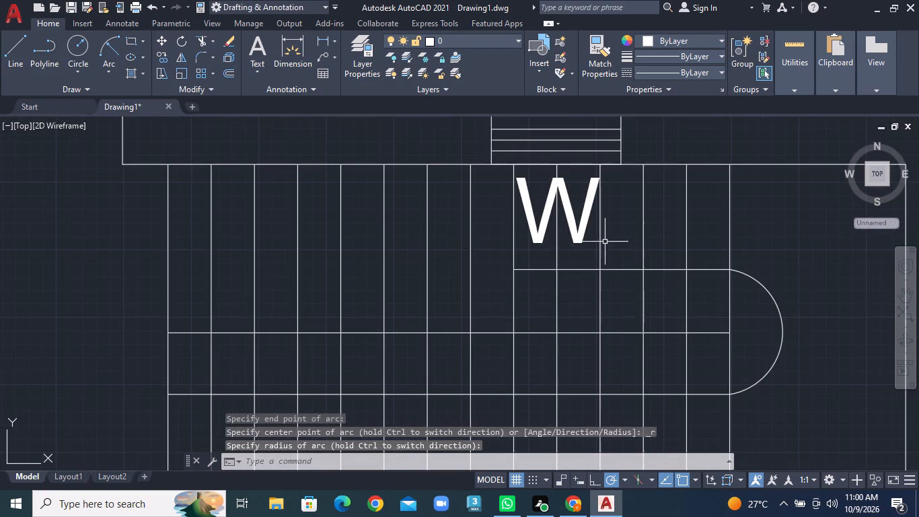
click(7, 55)
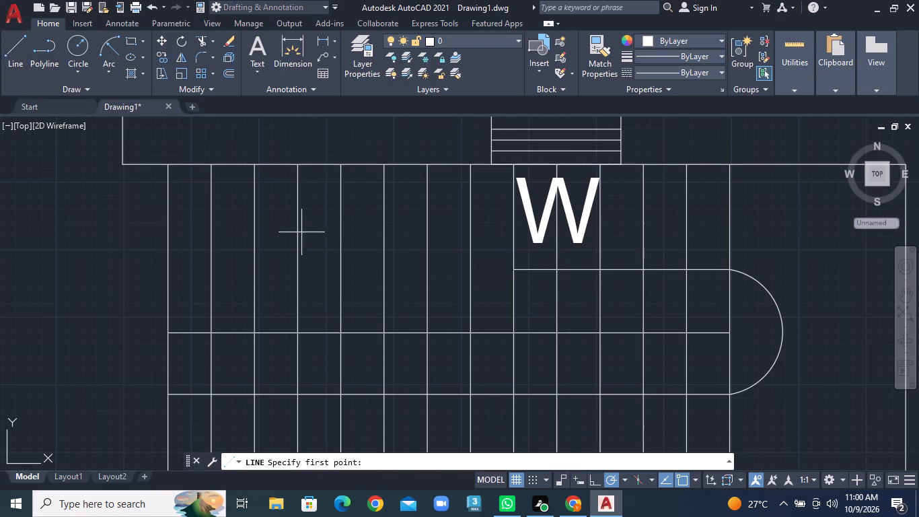
click(557, 242)
click(515, 269)
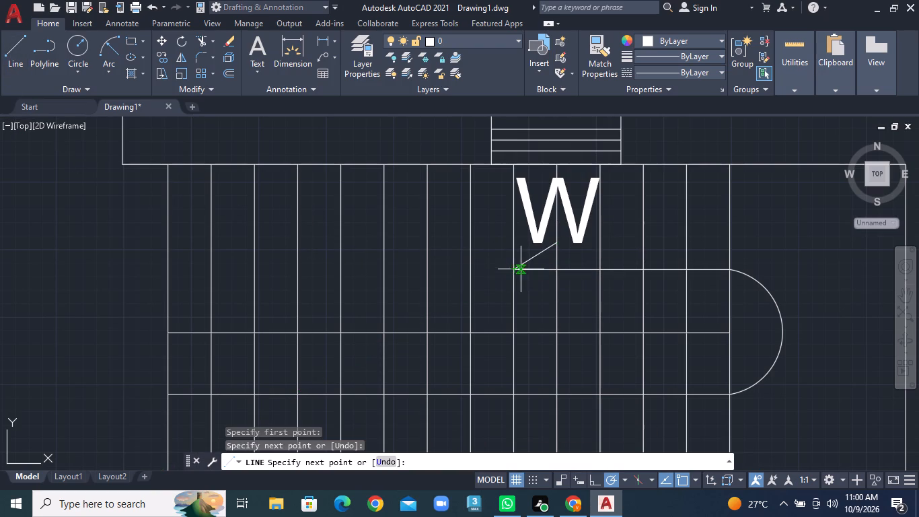
click(558, 291)
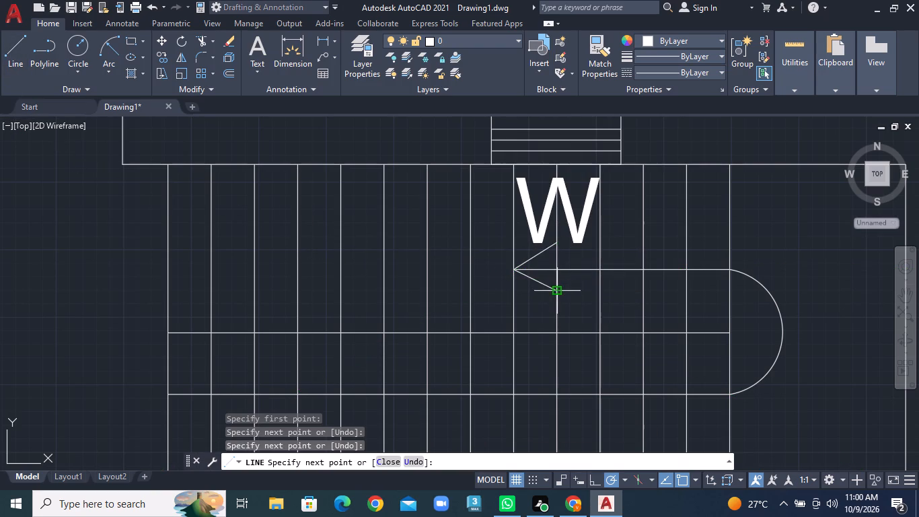
right_click(558, 291)
click(568, 298)
Add the multiline text label UP just west of the staircase, beside the lower full-width line's west end.
scroll(667, 298, down, 2)
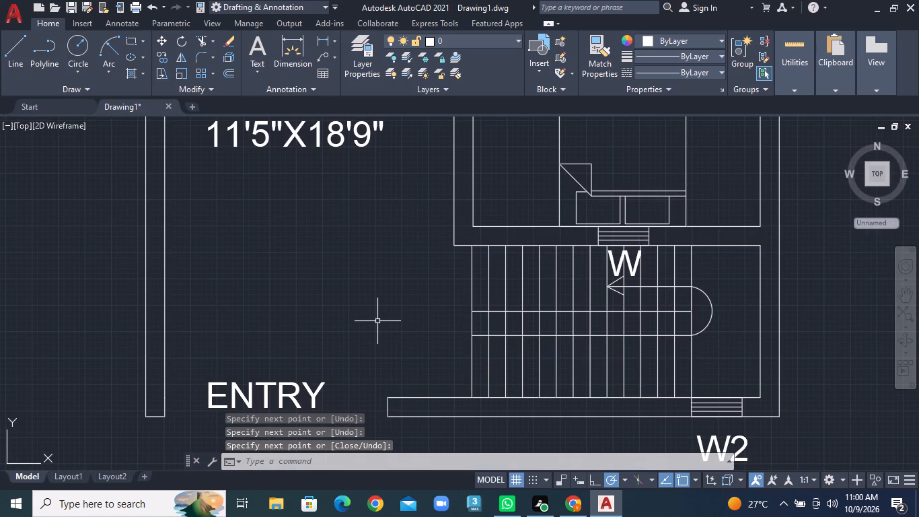
middle_drag(378, 345, 360, 306)
key(m)
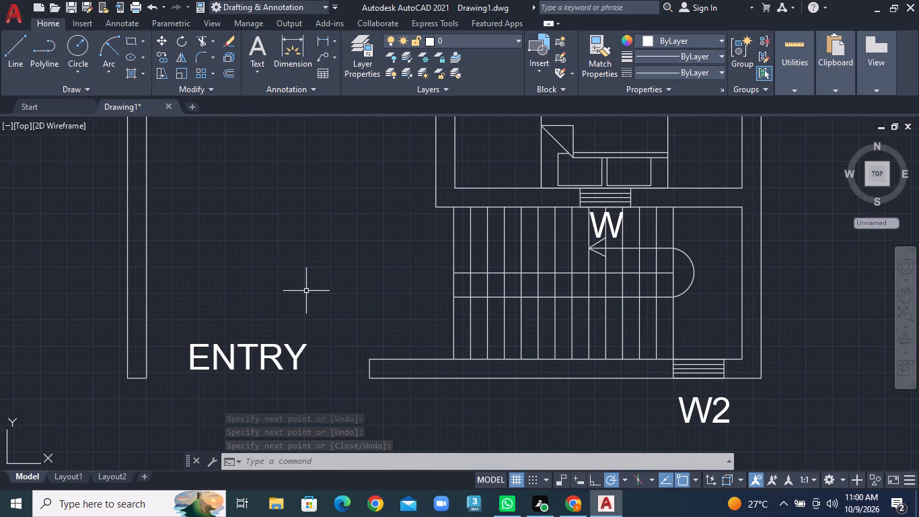
key(t)
key(Return)
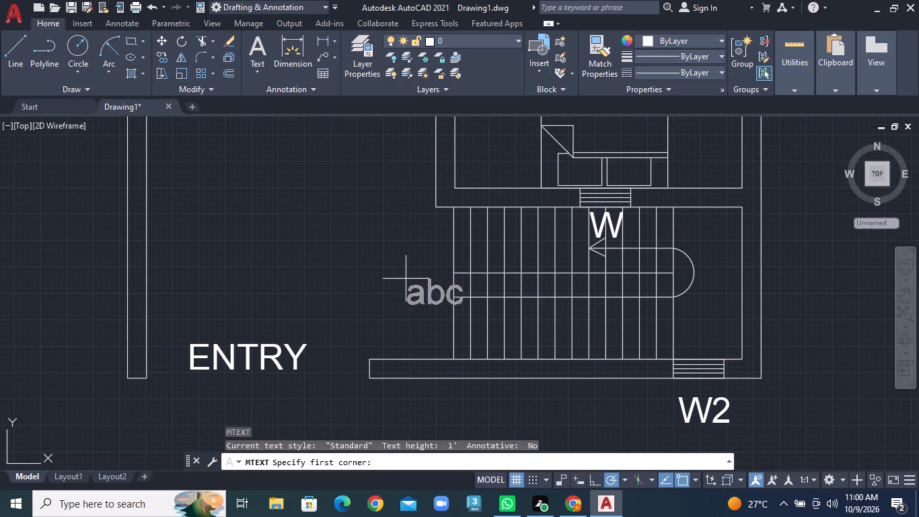
click(402, 283)
click(443, 318)
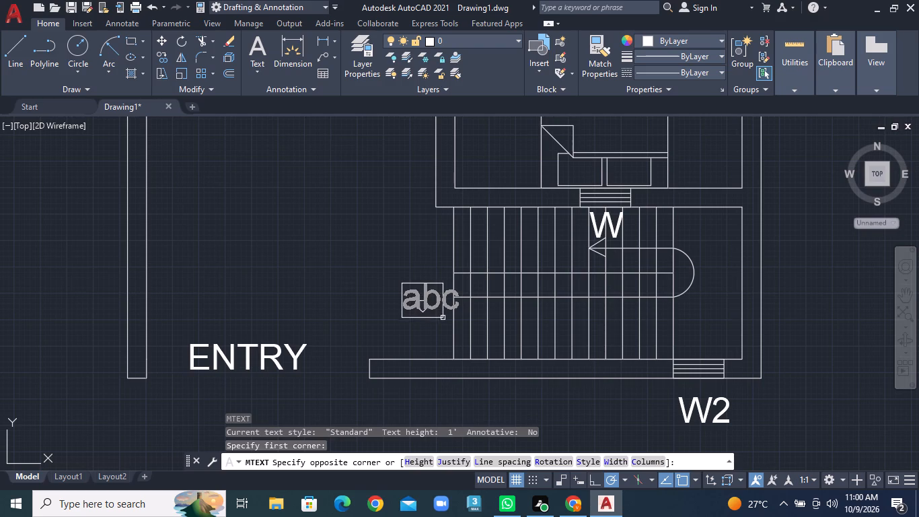
text(UP)
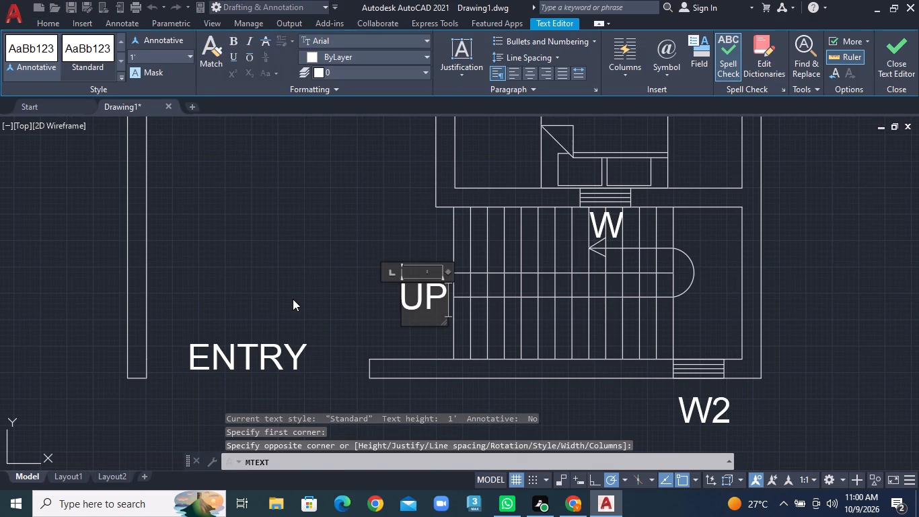
click(293, 299)
Trim the eight westernmost tread lines back to the upper full-width horizontal line, removing their portions north of it.
scroll(295, 299, down, 2)
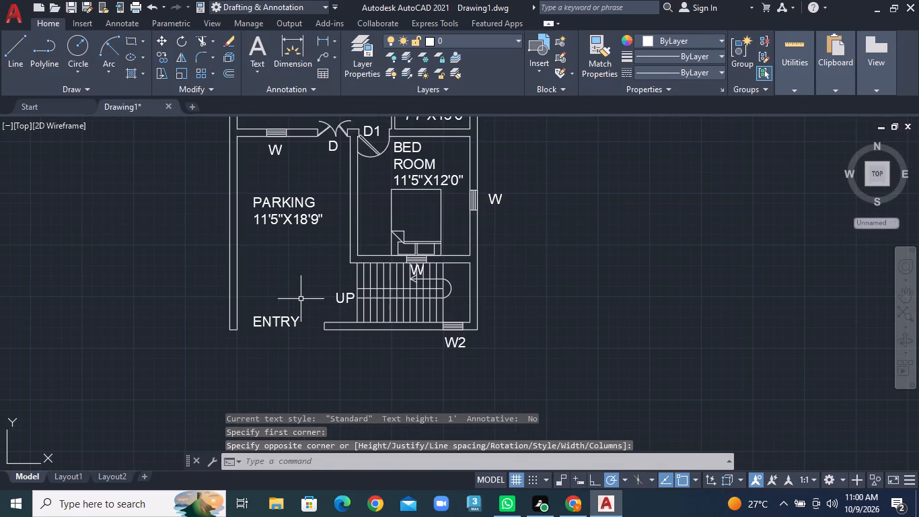
middle_drag(301, 295, 307, 351)
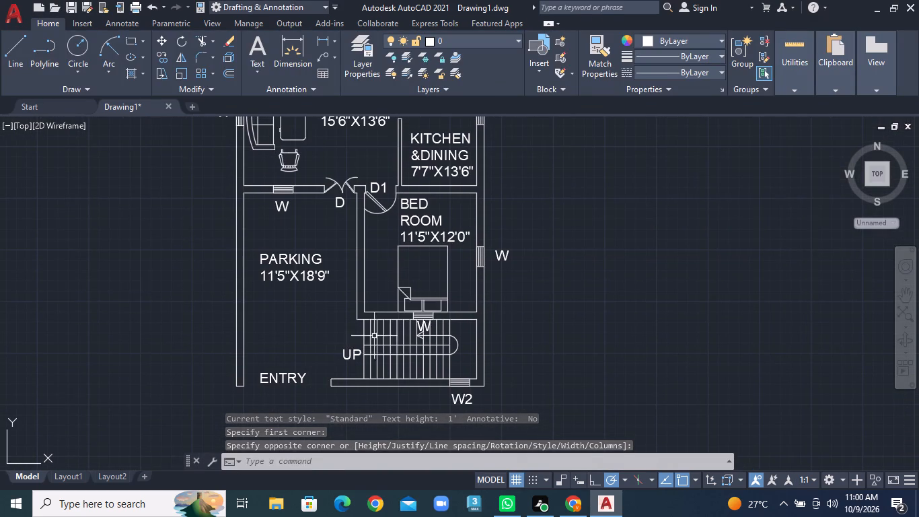
scroll(389, 331, up, 3)
middle_drag(410, 333, 392, 291)
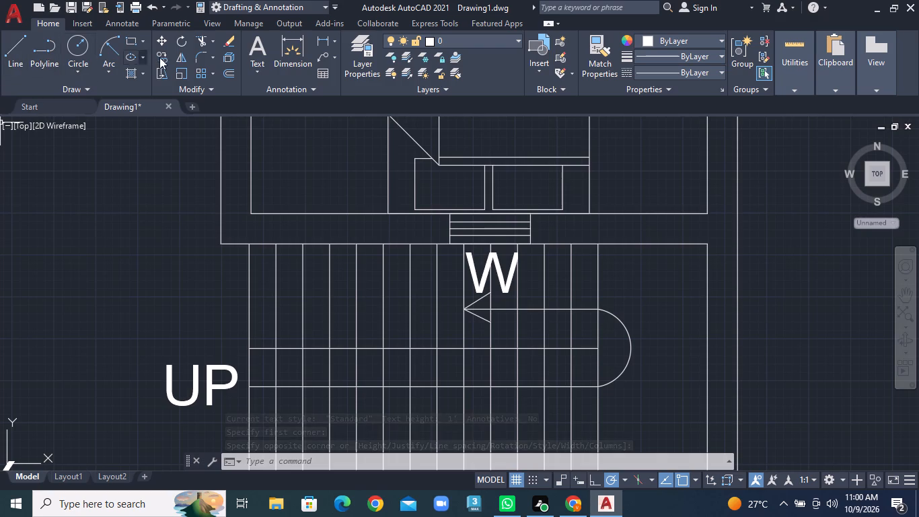
click(211, 42)
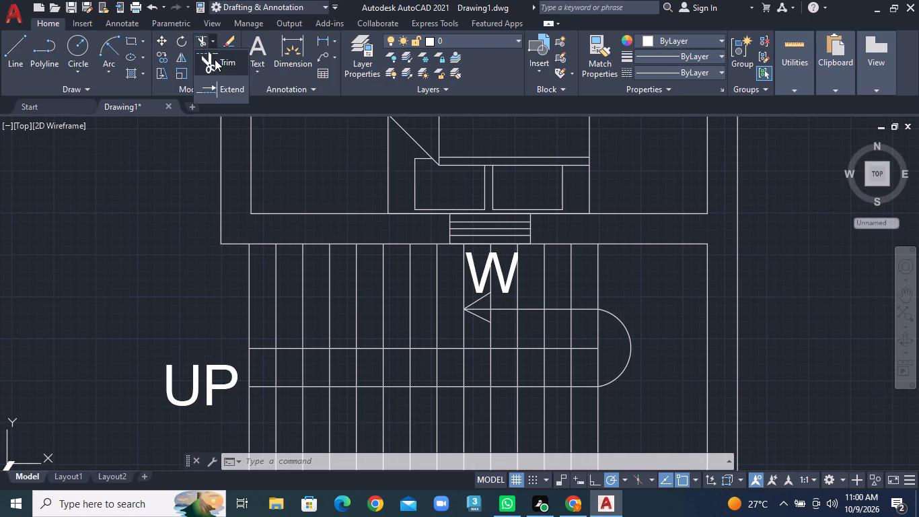
click(215, 59)
drag(227, 304, 399, 313)
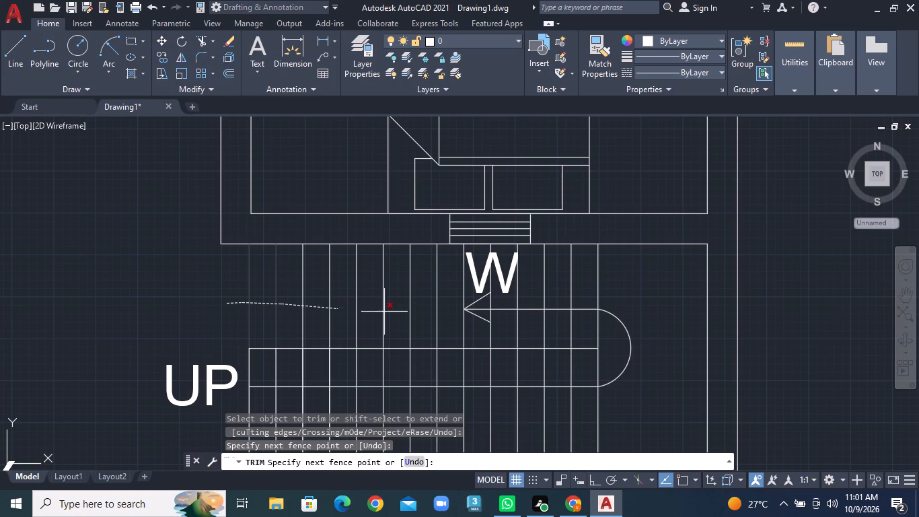
drag(399, 313, 447, 313)
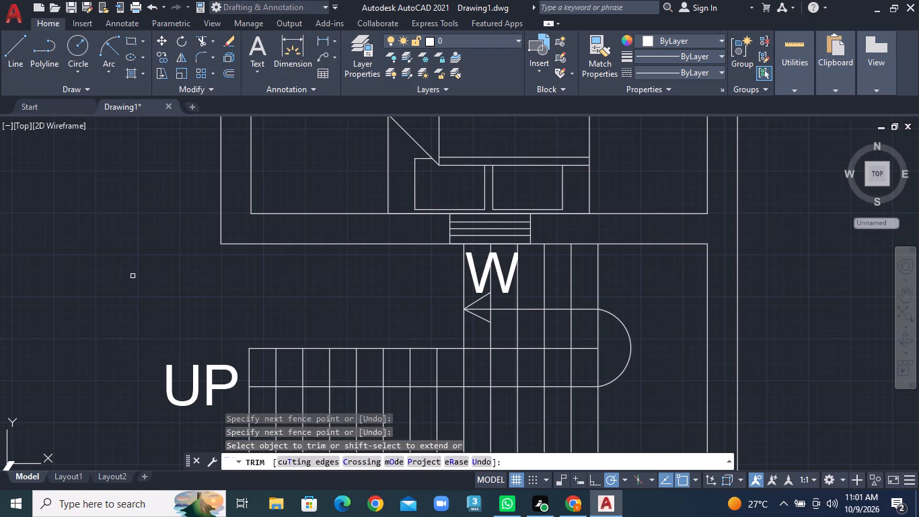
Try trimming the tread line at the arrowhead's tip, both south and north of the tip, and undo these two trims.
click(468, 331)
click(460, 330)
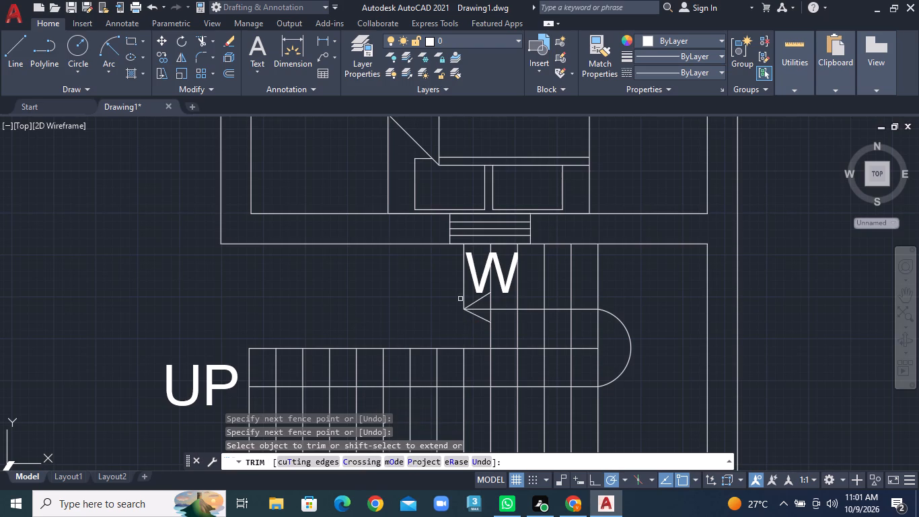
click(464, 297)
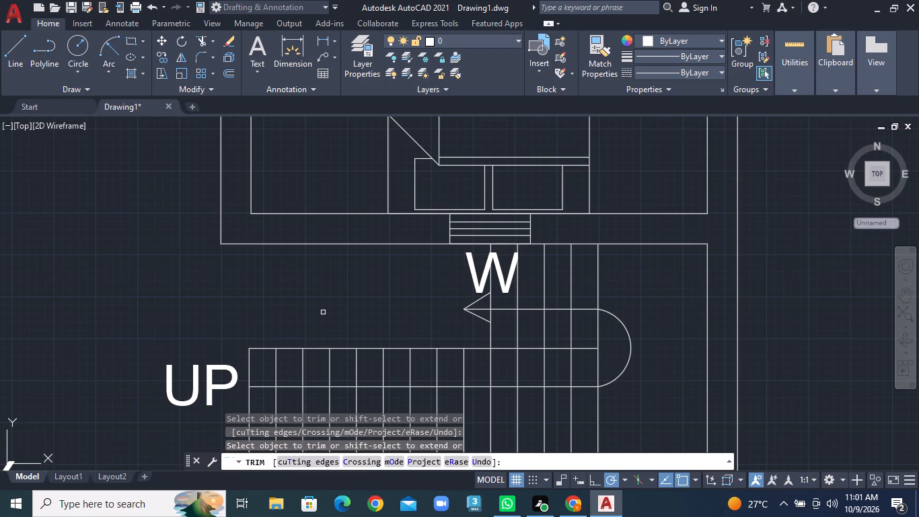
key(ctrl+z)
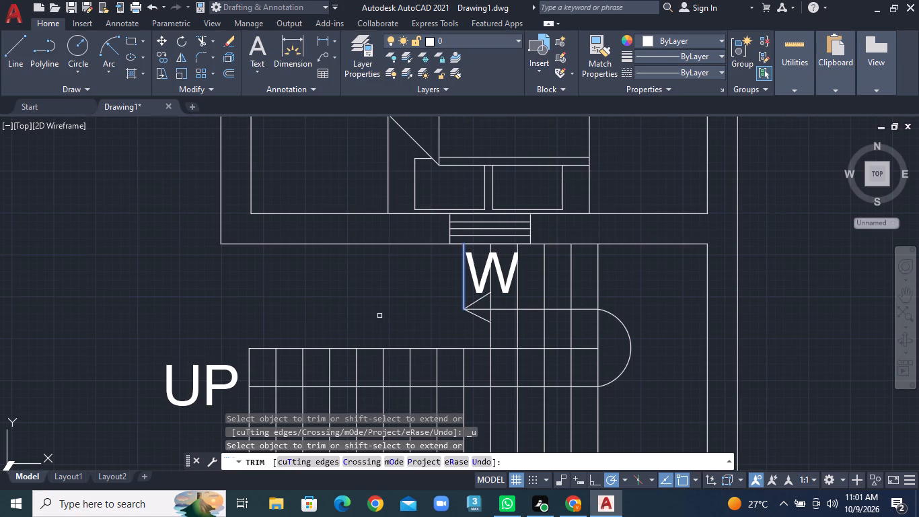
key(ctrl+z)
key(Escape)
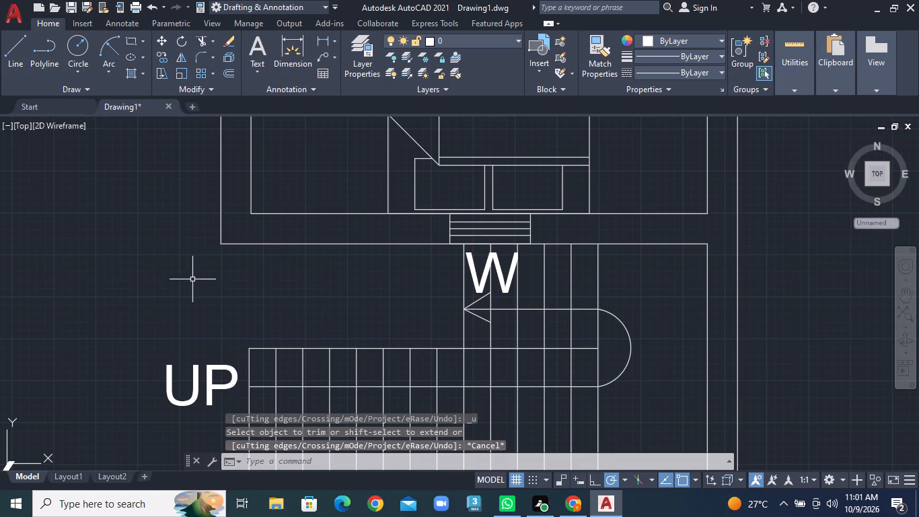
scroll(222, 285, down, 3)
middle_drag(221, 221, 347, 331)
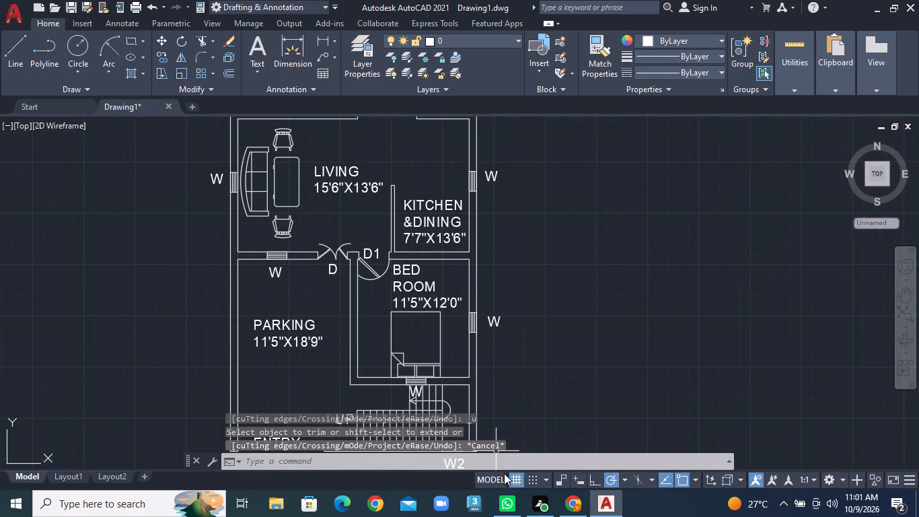
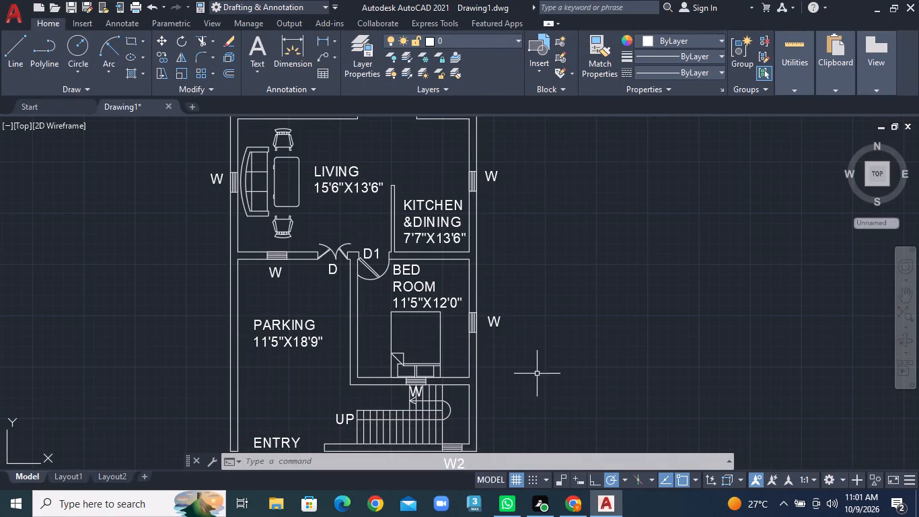
Open DesignCenter and examine the blocks available in the House Designer.dwg sample drawing.
key(a)
text(DC)
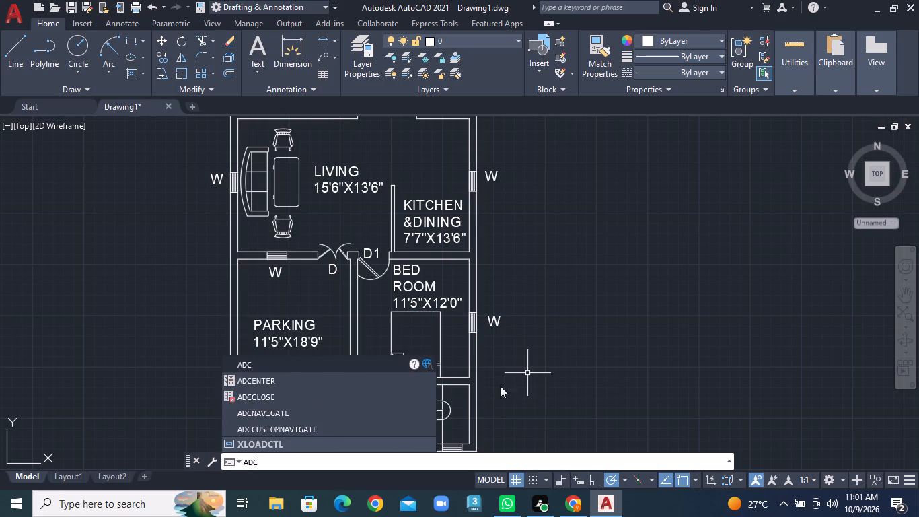
click(291, 380)
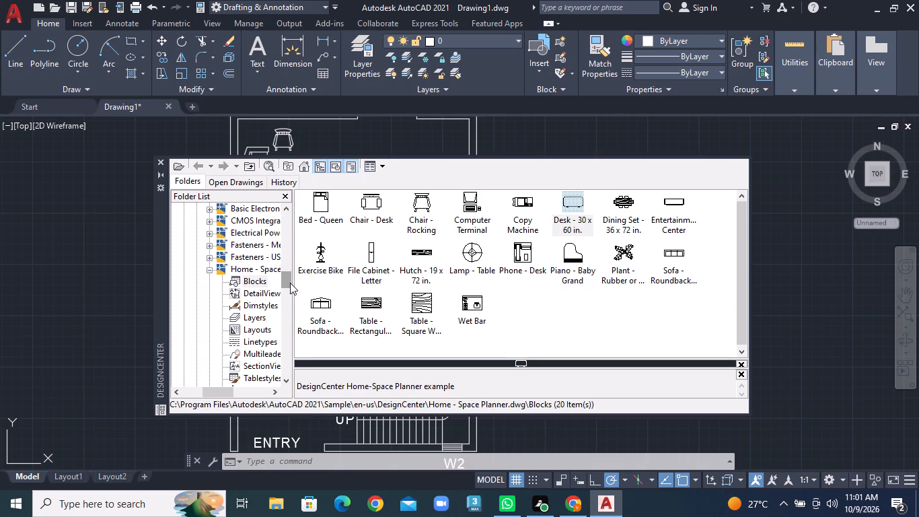
drag(290, 283, 290, 294)
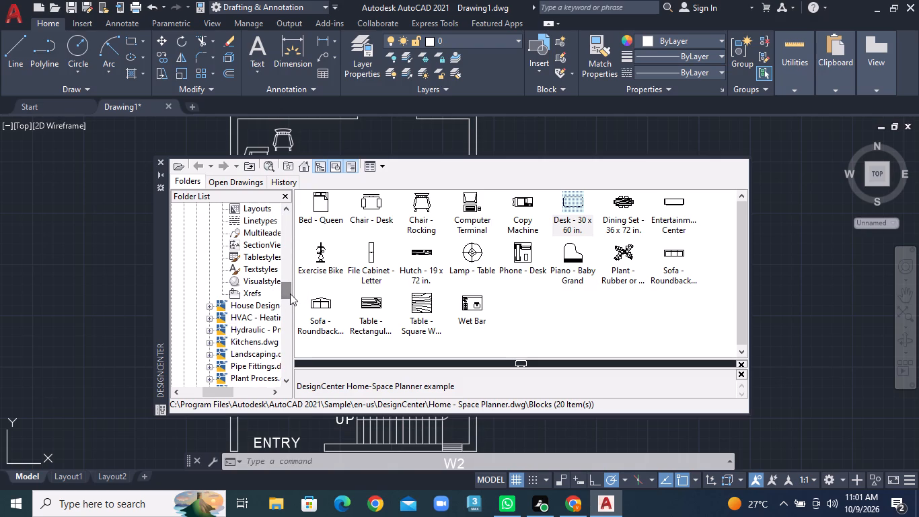
double_click(276, 308)
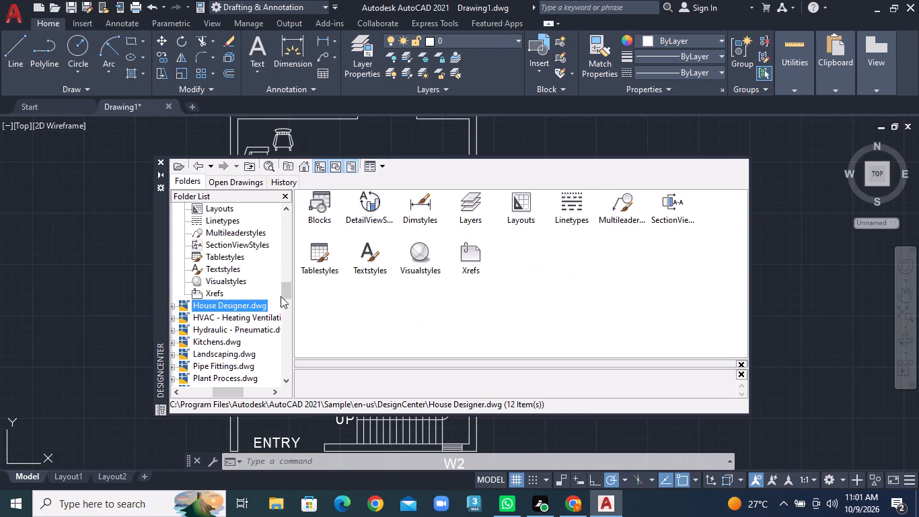
double_click(326, 211)
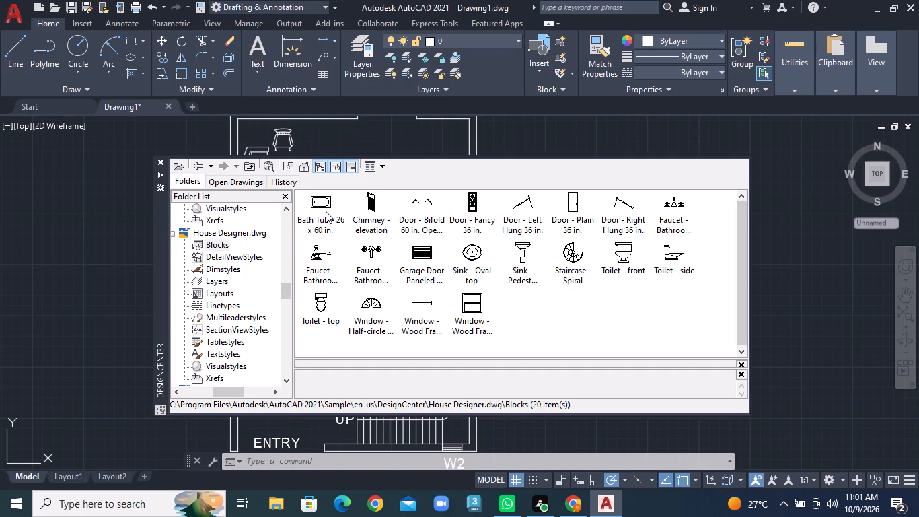
Look through the Mechanical Sample folder, checking the blocks stored in Mechanical - Xref.dwg.
drag(287, 293, 287, 300)
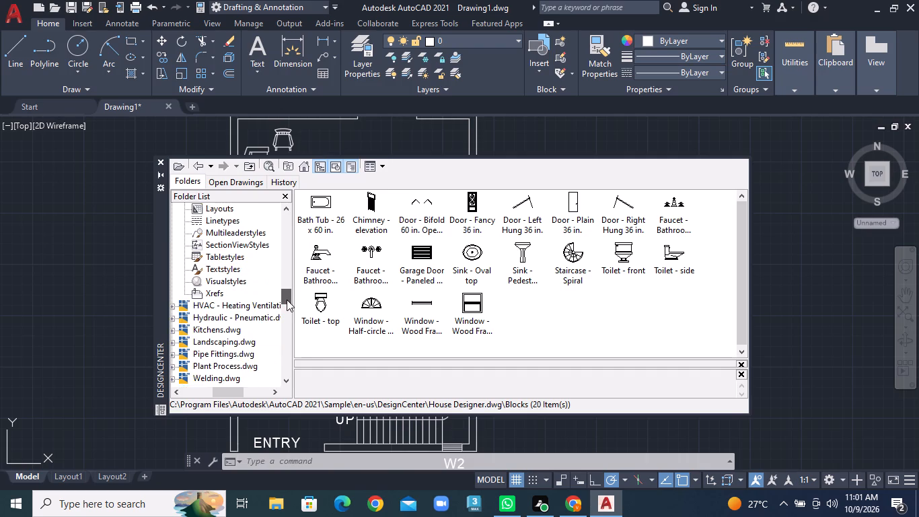
drag(287, 300, 287, 304)
double_click(231, 354)
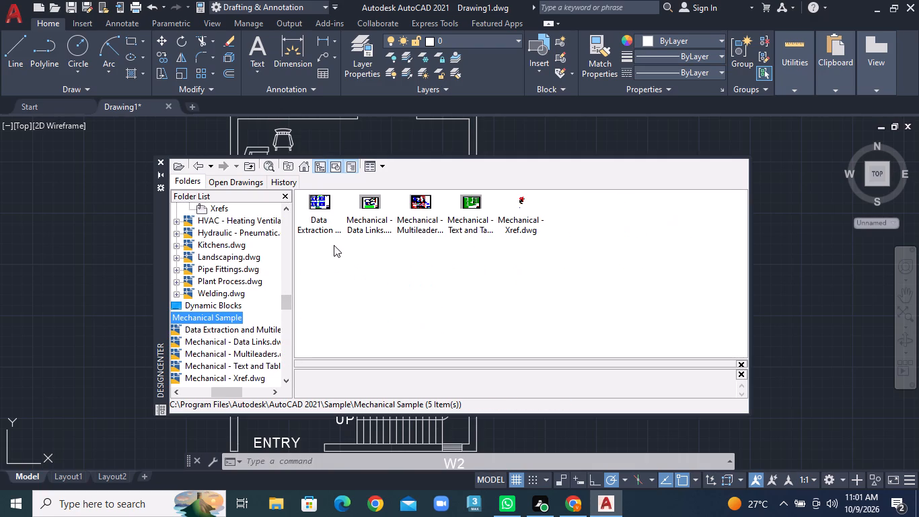
double_click(527, 216)
double_click(318, 208)
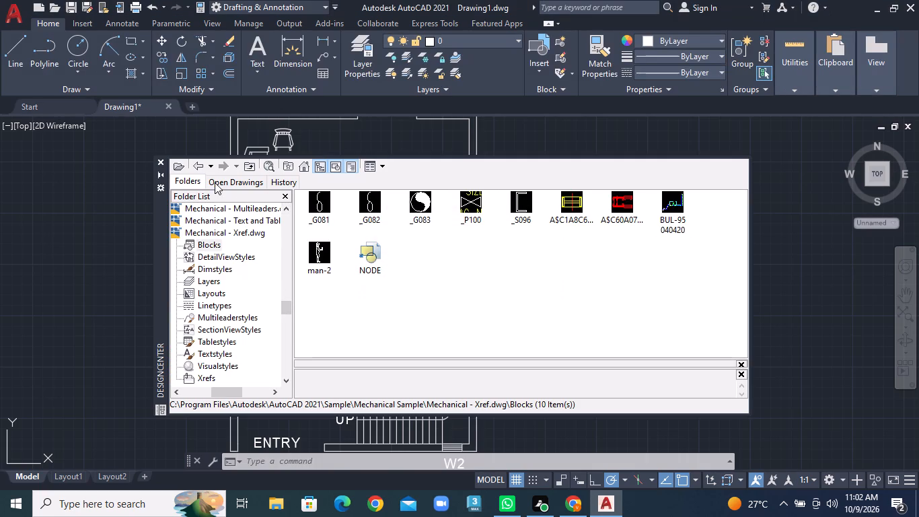
click(198, 167)
click(198, 167)
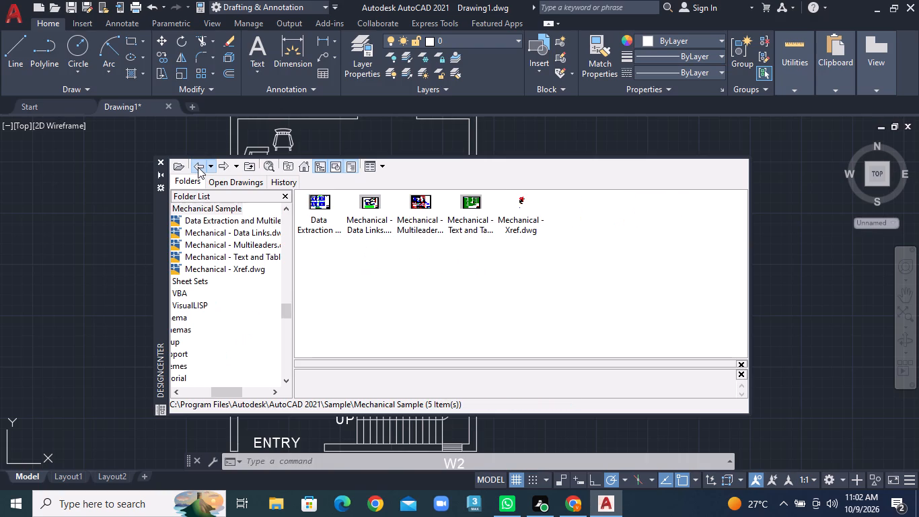
Search the DesignCenter folder tree for other block sources, checking the AutoCAD 2021 en-US folder and returning to the sample drawings.
drag(231, 397, 231, 397)
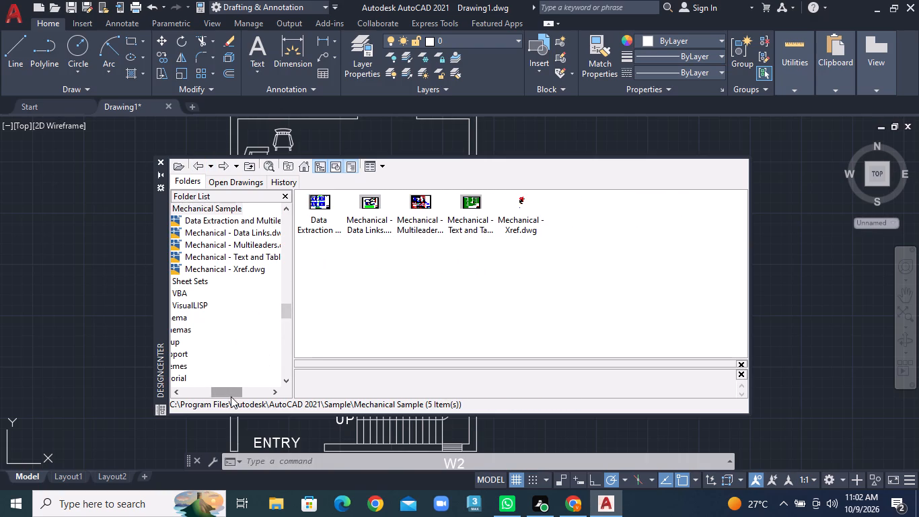
drag(231, 397, 223, 395)
drag(287, 310, 287, 322)
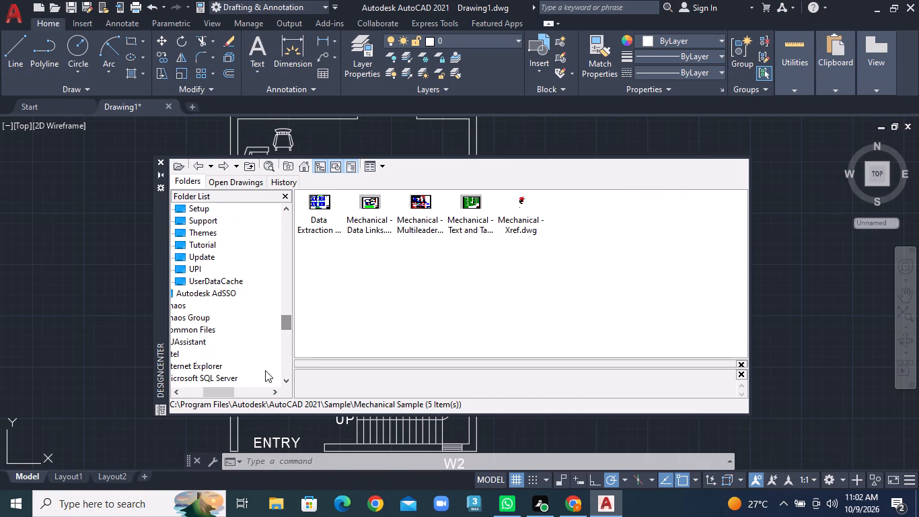
drag(228, 393, 238, 392)
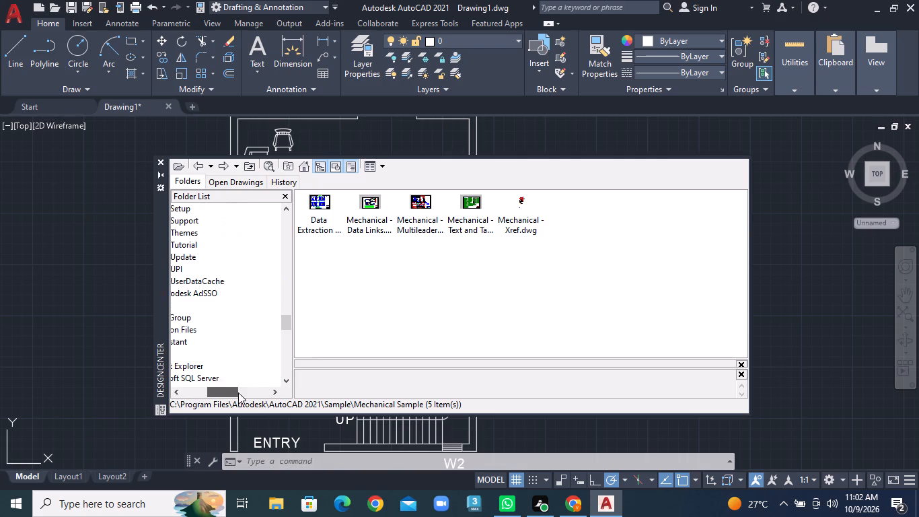
drag(238, 392, 248, 392)
drag(288, 323, 287, 281)
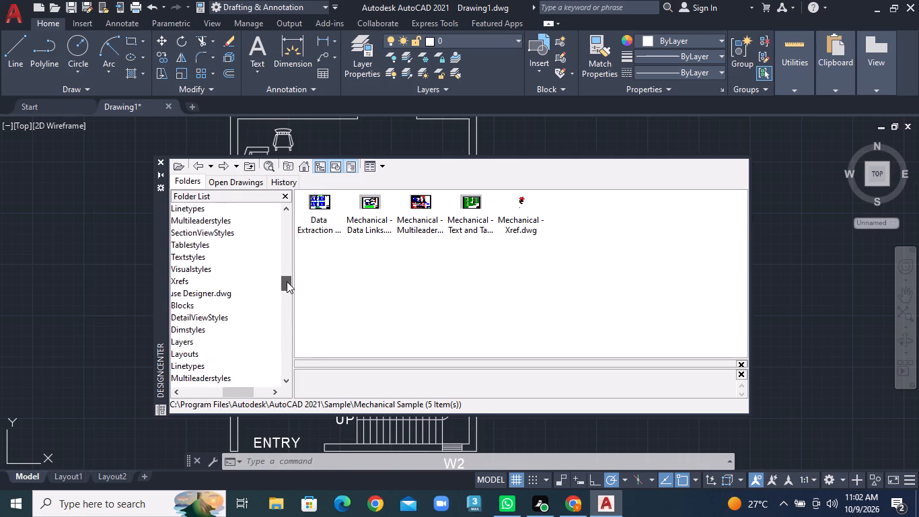
drag(287, 281, 287, 280)
drag(242, 391, 233, 390)
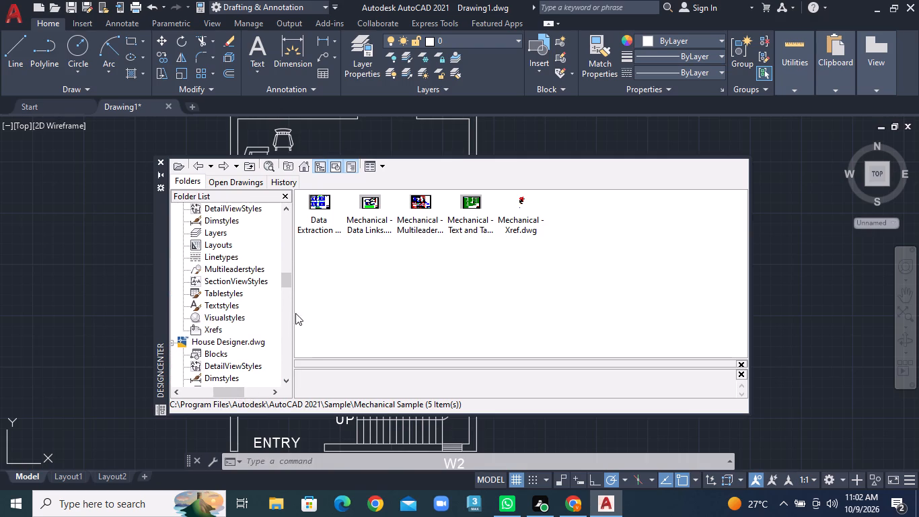
drag(288, 281, 288, 256)
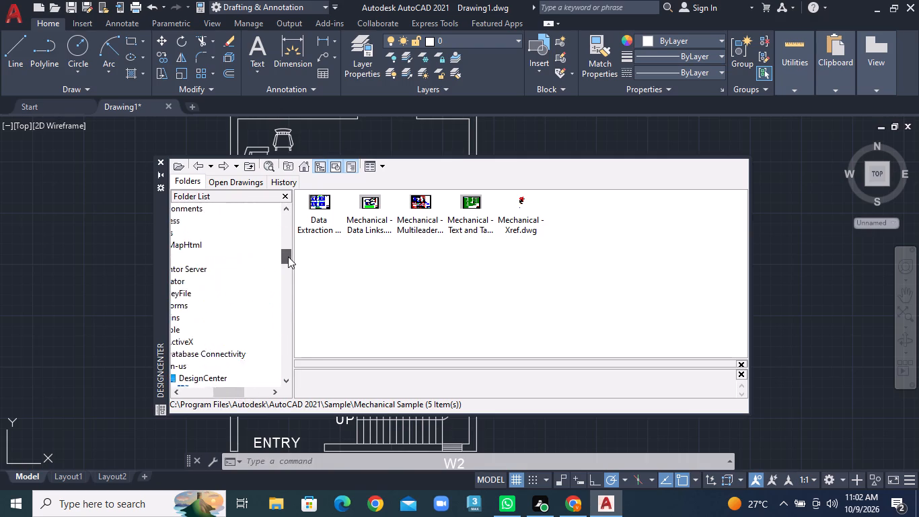
drag(288, 256, 291, 217)
drag(232, 396, 206, 390)
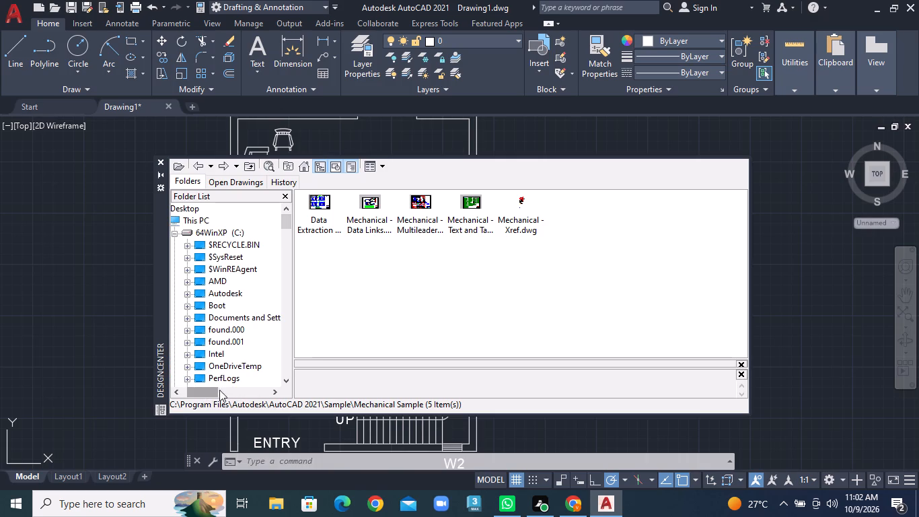
drag(209, 387, 229, 390)
drag(282, 219, 283, 242)
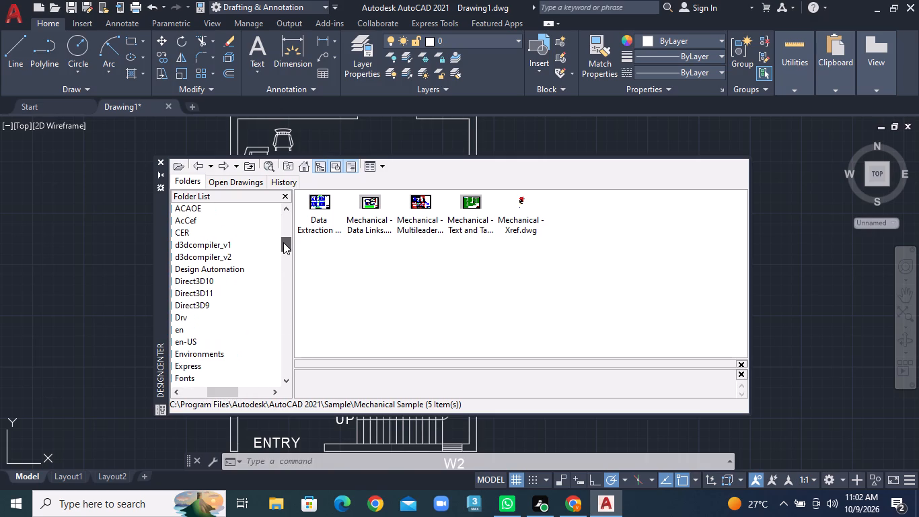
drag(283, 242, 283, 248)
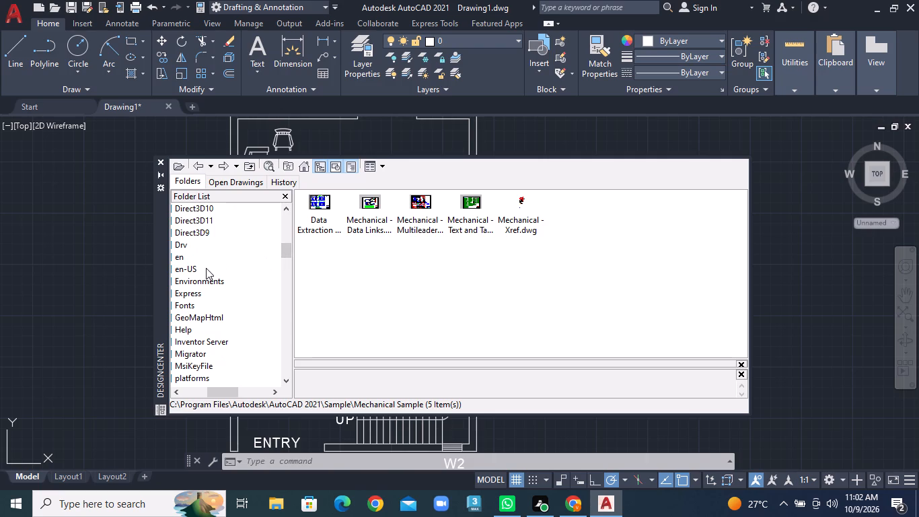
double_click(206, 268)
double_click(184, 269)
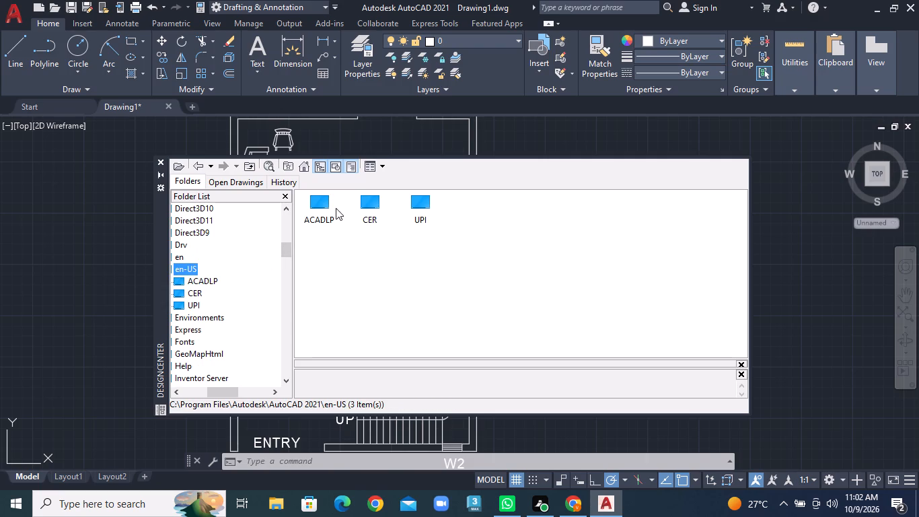
click(198, 164)
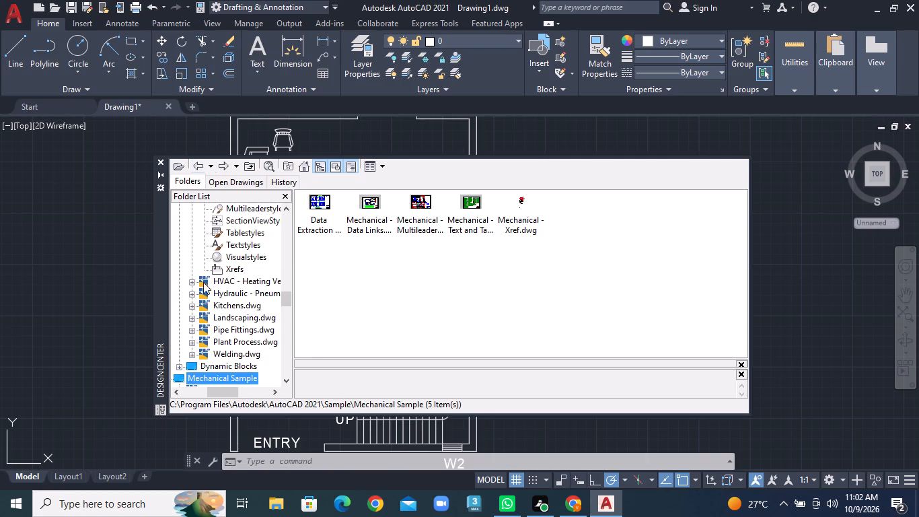
Insert the Car - sedan side block from Landscaping.dwg in the empty area west of the house plan and close DesignCenter.
double_click(246, 322)
double_click(326, 214)
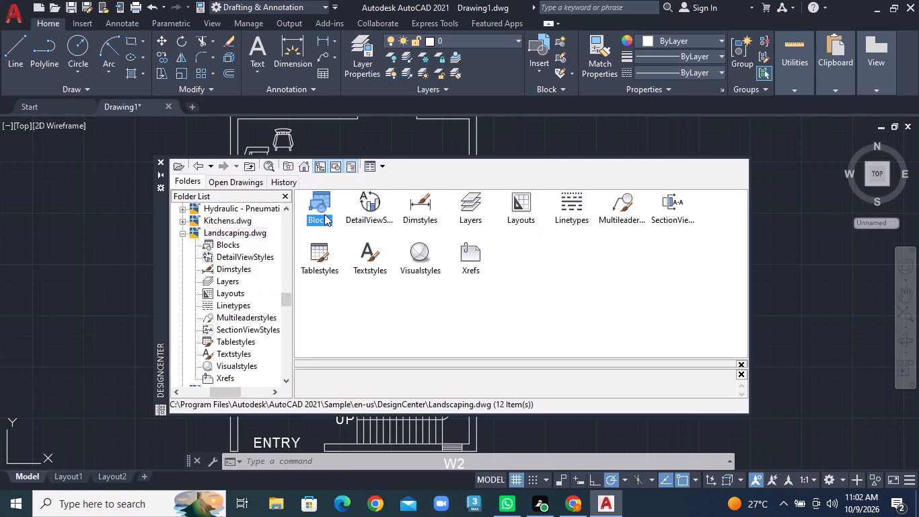
double_click(320, 207)
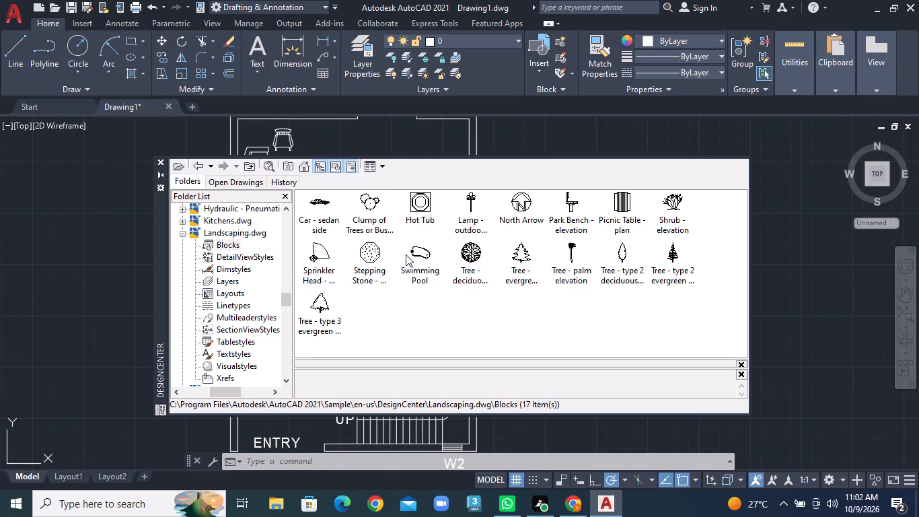
drag(322, 207, 58, 300)
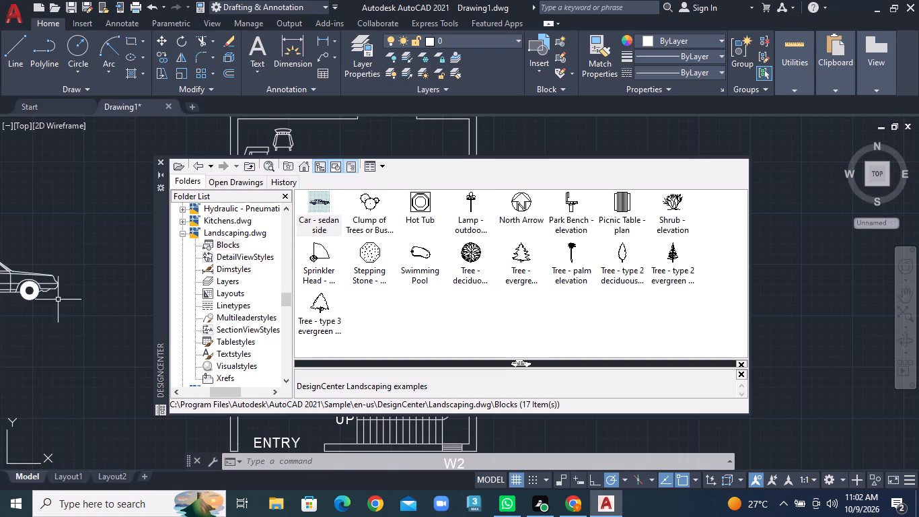
click(90, 300)
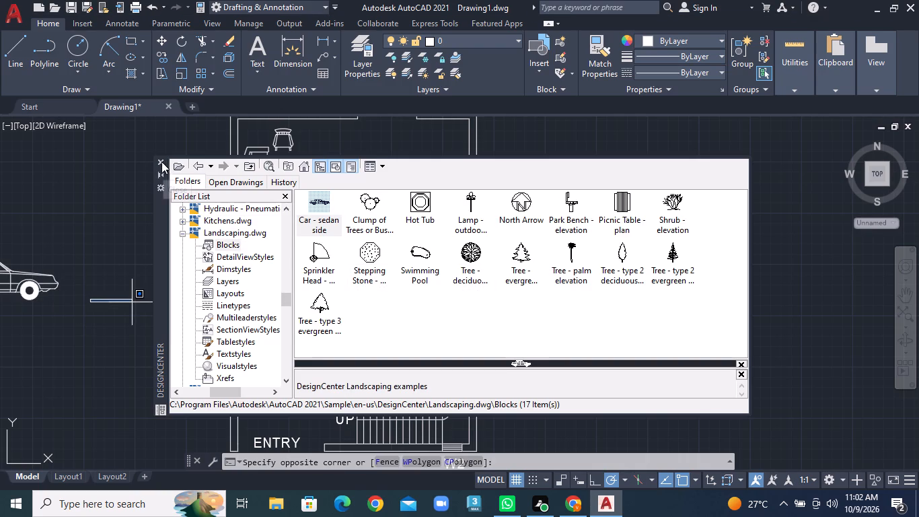
click(161, 160)
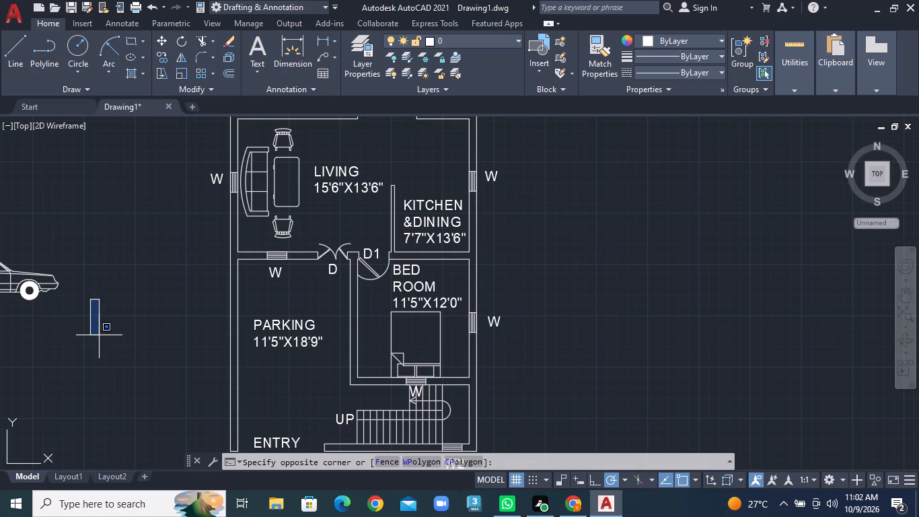
key(Escape)
Rotate the car block 270 degrees about its east end so that it stands vertically with that end facing south.
middle_drag(99, 336, 192, 355)
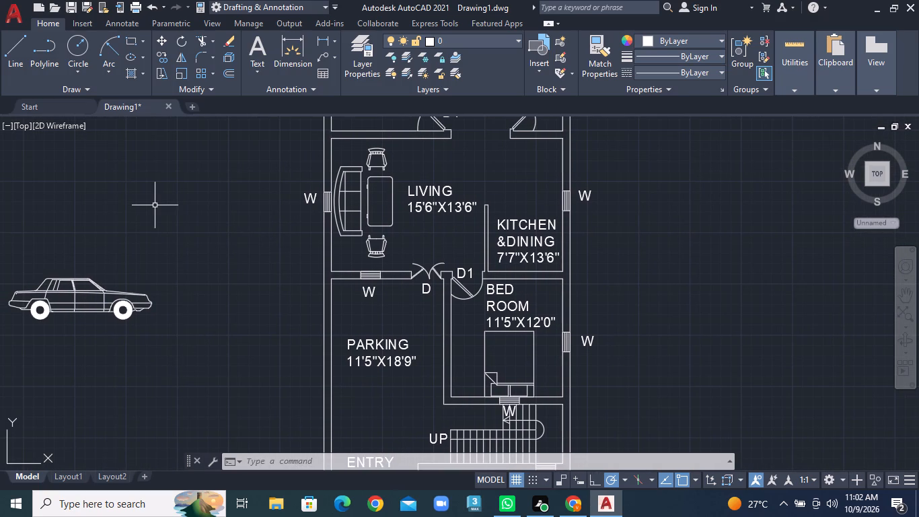
click(180, 40)
click(23, 250)
click(191, 372)
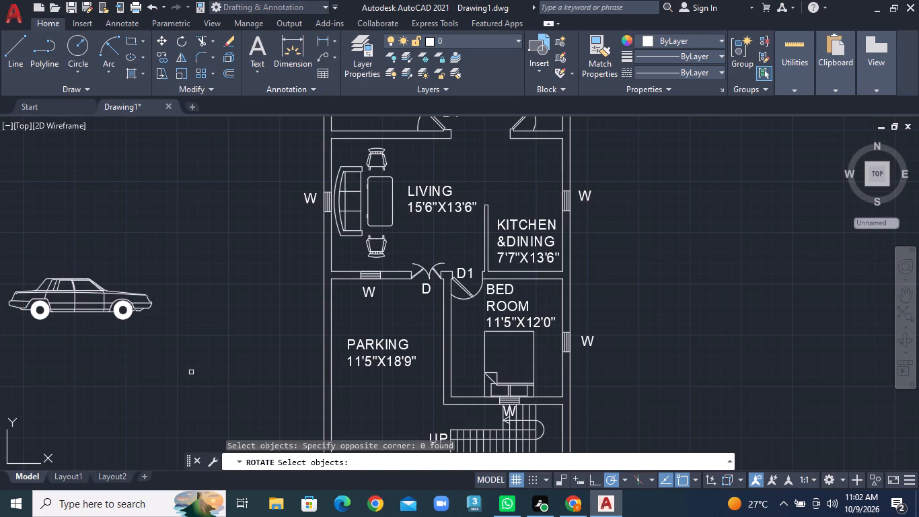
click(75, 302)
right_click(75, 302)
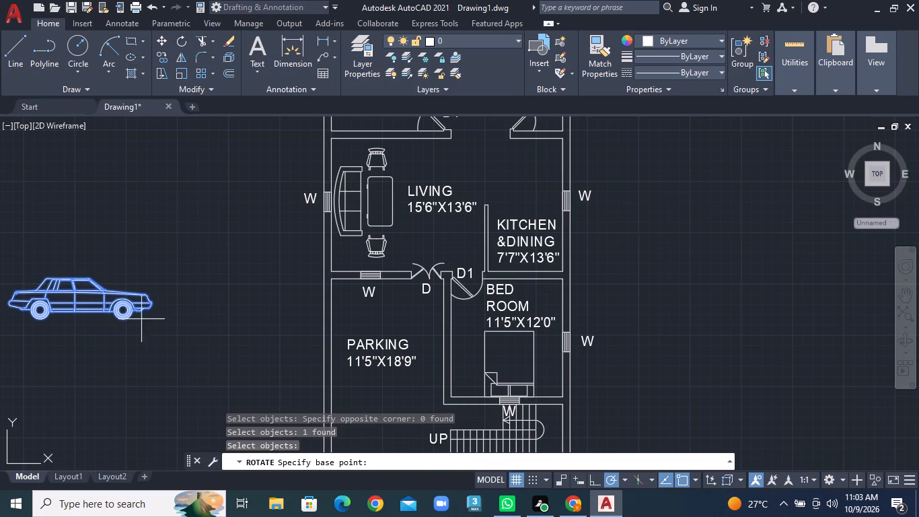
click(151, 304)
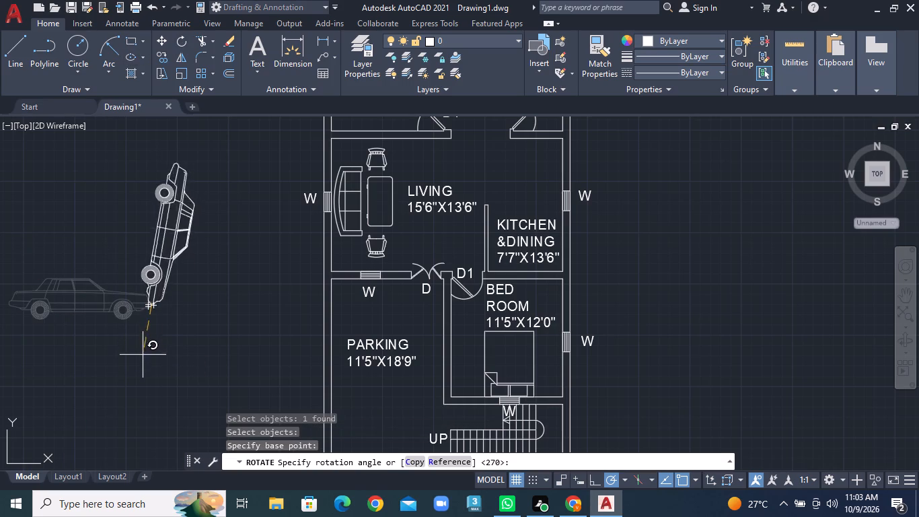
click(154, 359)
Move the vertical car block from west of the house into the parking area, between the front window and the ENTRY label.
middle_drag(303, 366, 250, 347)
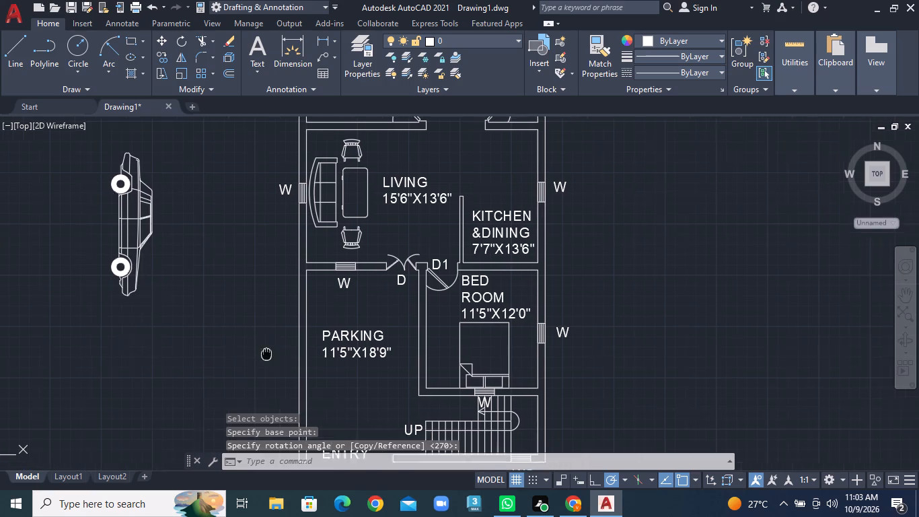
middle_drag(250, 347, 233, 337)
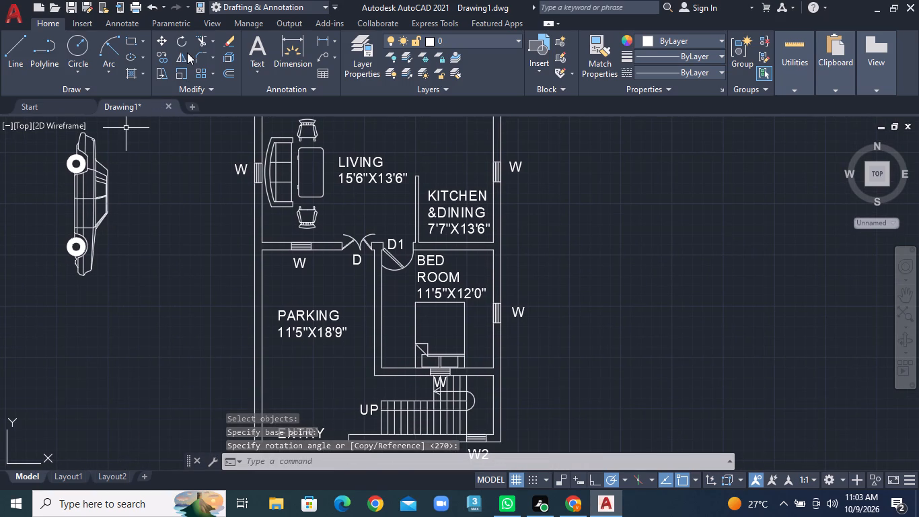
click(159, 39)
click(81, 179)
right_click(81, 179)
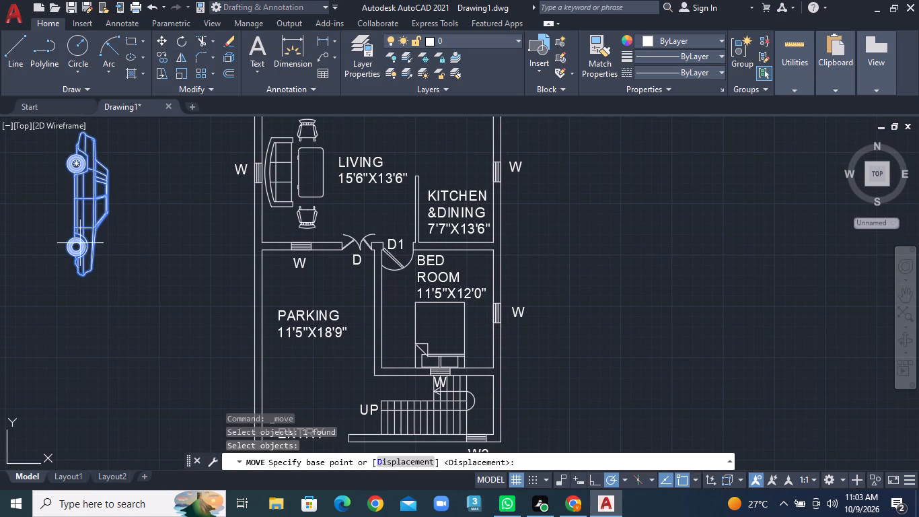
click(79, 267)
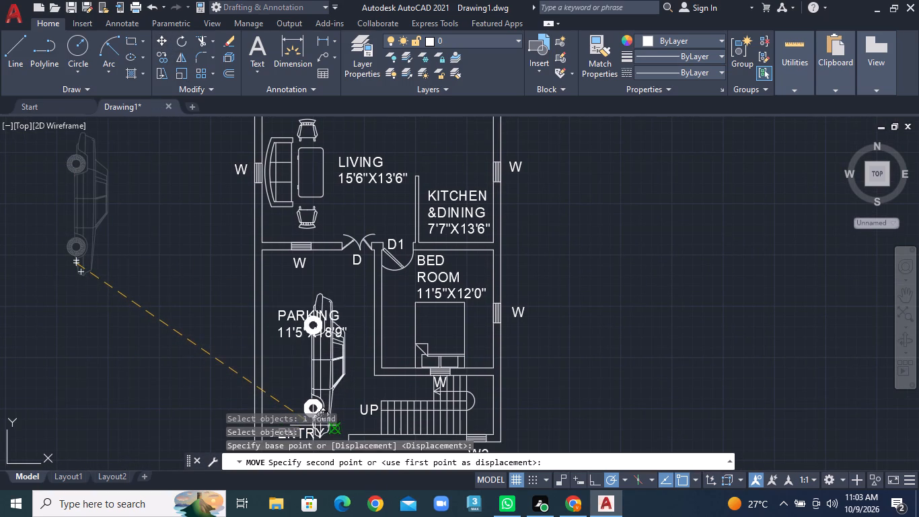
click(309, 420)
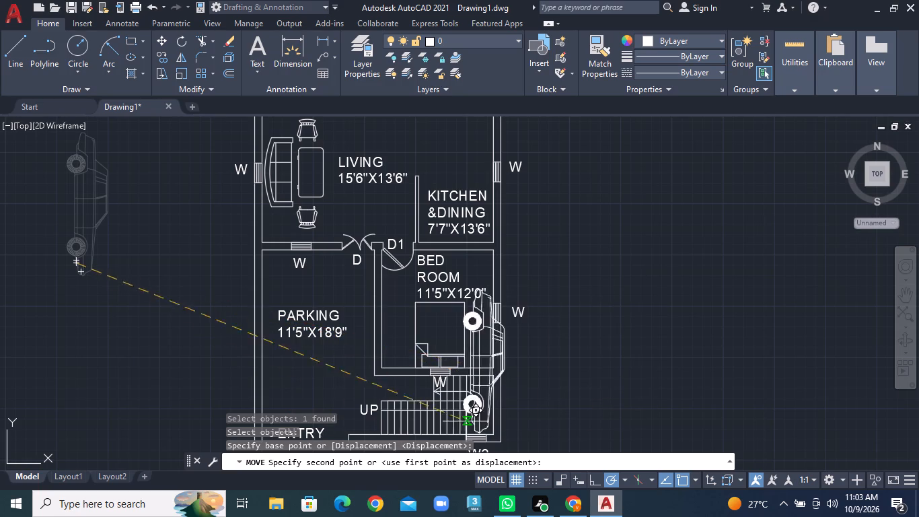
click(287, 396)
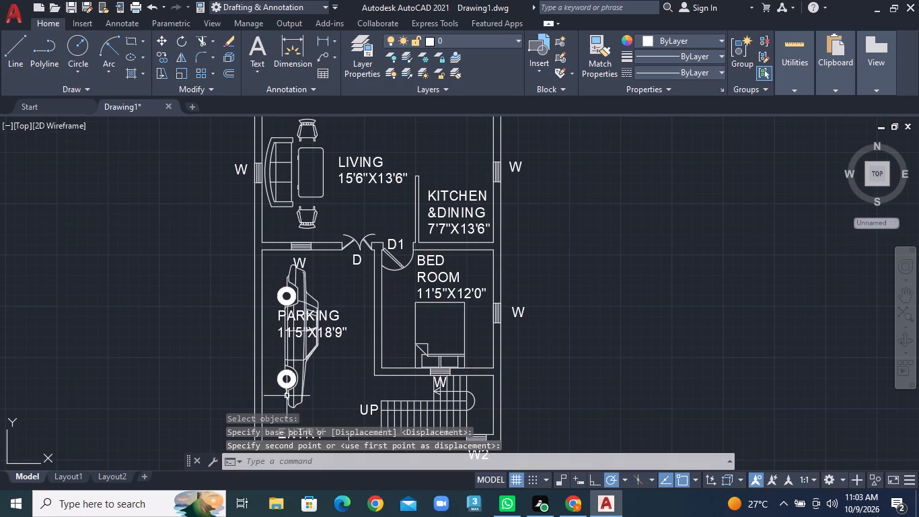
key(Escape)
Move the W label of the window between the living room and parking closer to the window, centred just south of it.
key(space)
scroll(690, 397, down, 1)
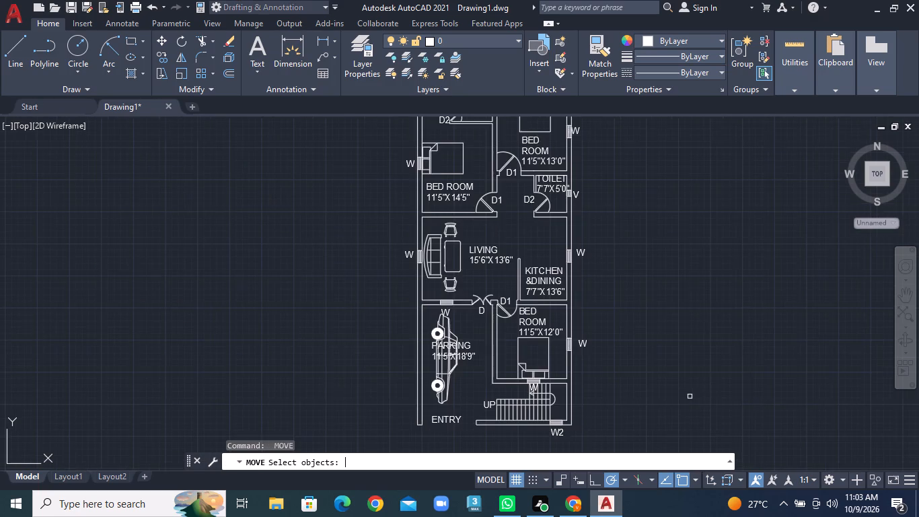
middle_drag(634, 373, 561, 347)
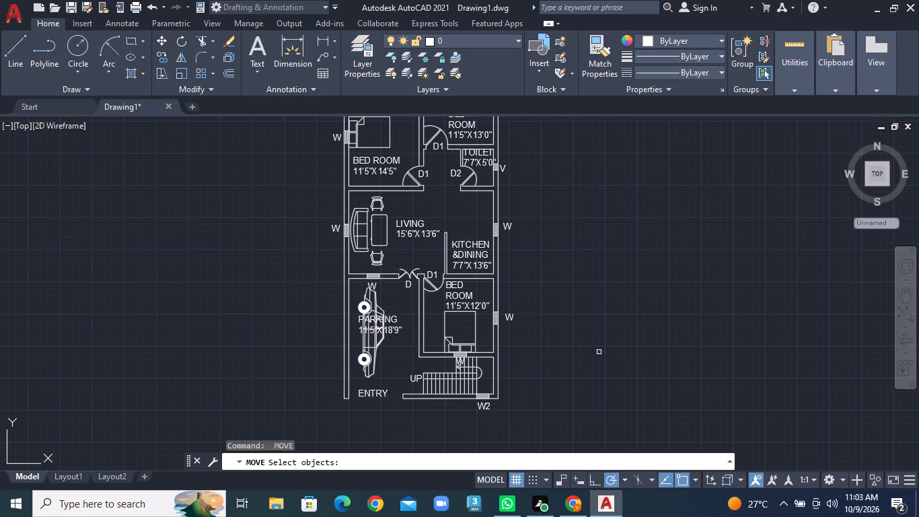
middle_drag(599, 352, 553, 367)
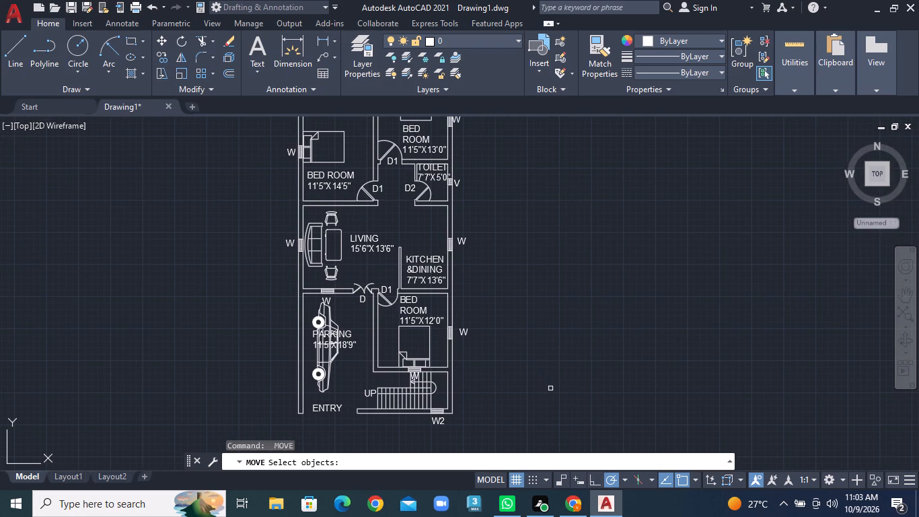
scroll(313, 273, up, 3)
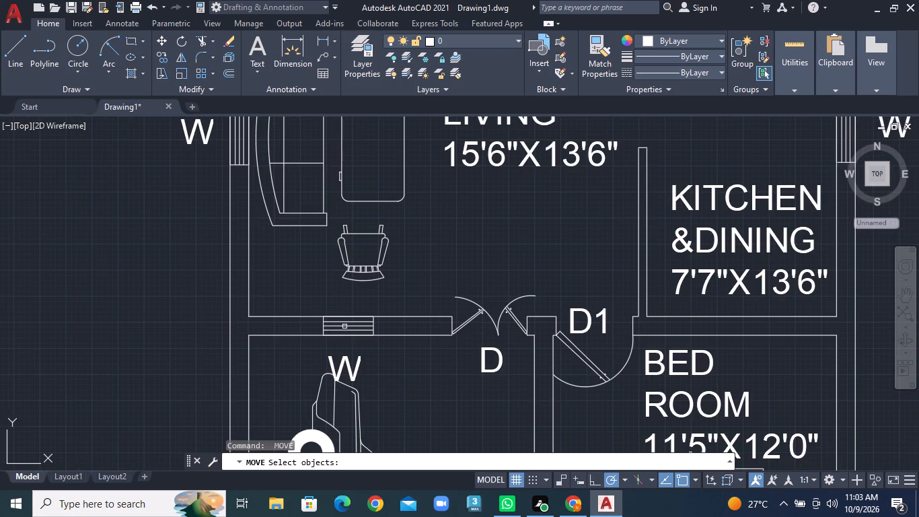
click(157, 42)
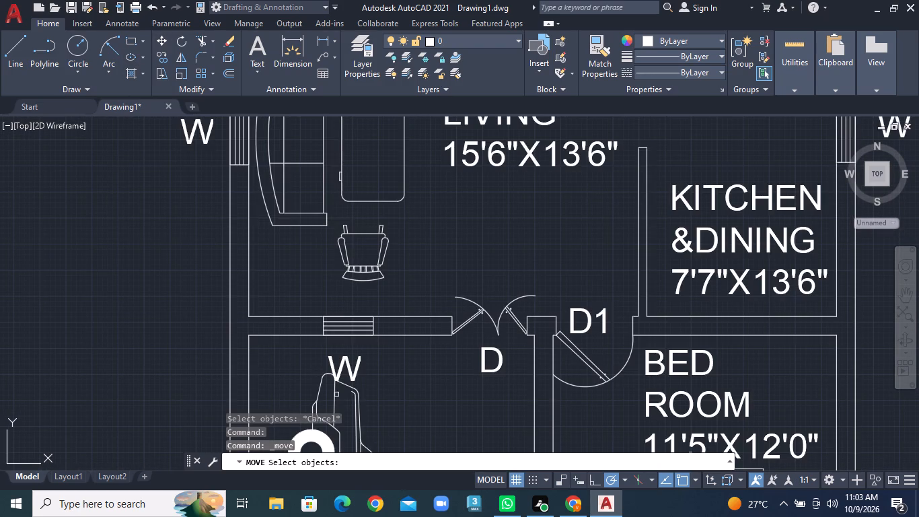
click(352, 367)
right_click(352, 367)
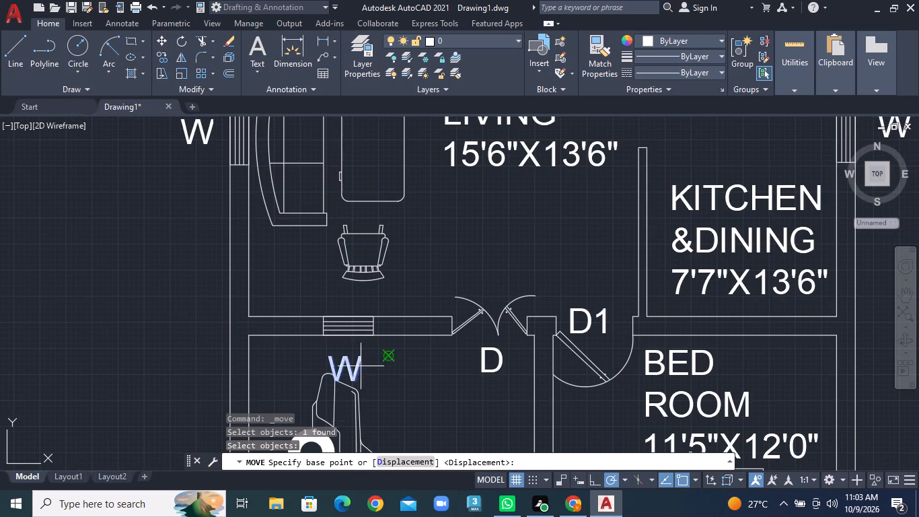
click(359, 356)
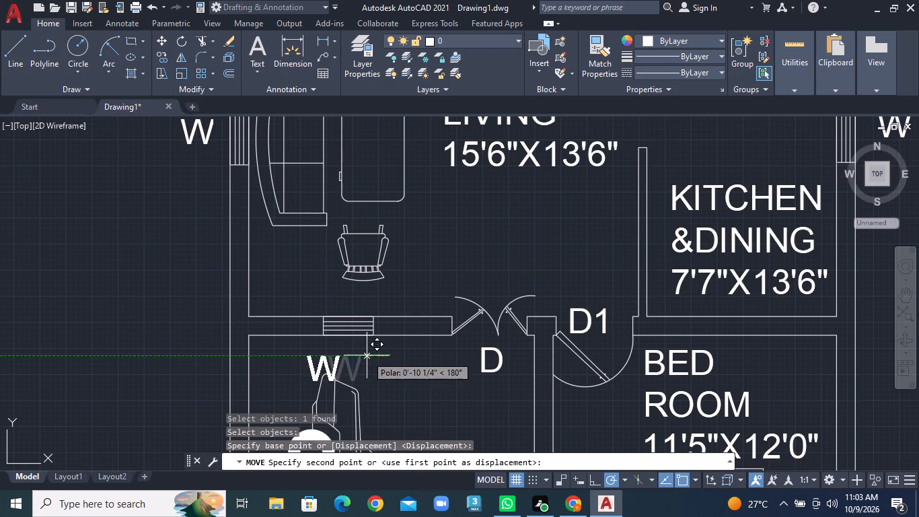
click(398, 339)
Move the D2 label of the 6'7"X5'0" toilet's door off the dress room text to just south of the toilet's south wall.
scroll(421, 296, down, 2)
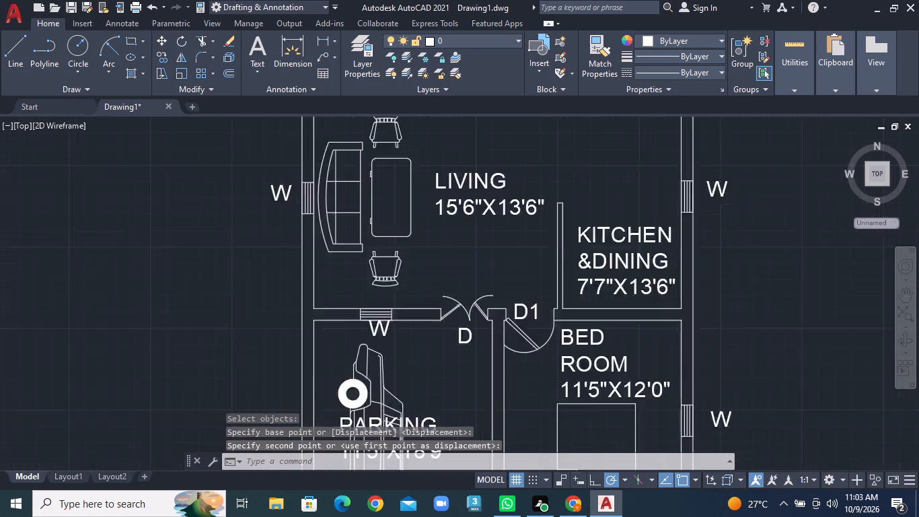
middle_drag(615, 337, 512, 395)
middle_drag(509, 404, 509, 427)
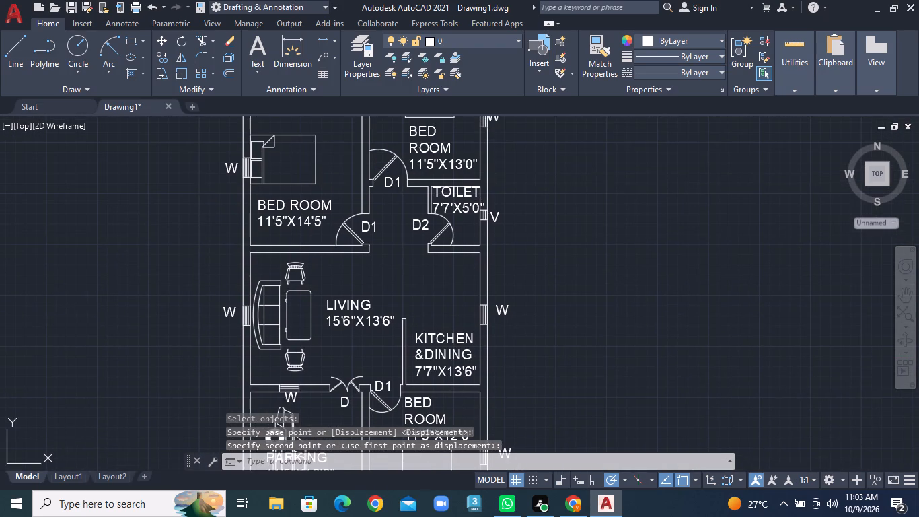
middle_drag(373, 240, 373, 271)
middle_drag(374, 277, 396, 333)
scroll(268, 98, up, 2)
scroll(299, 160, up, 1)
scroll(299, 160, down, 1)
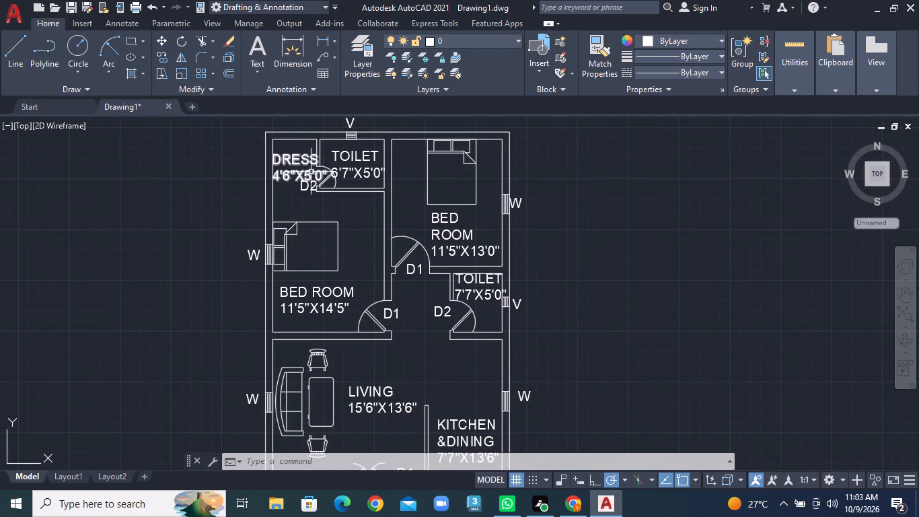
scroll(336, 187, down, 1)
scroll(332, 177, up, 3)
scroll(331, 177, down, 1)
scroll(331, 177, up, 5)
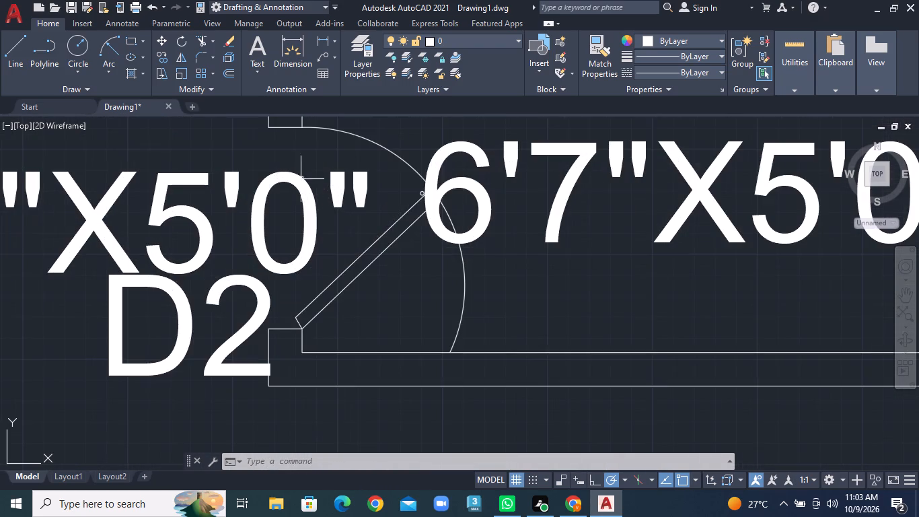
scroll(258, 176, down, 1)
click(157, 37)
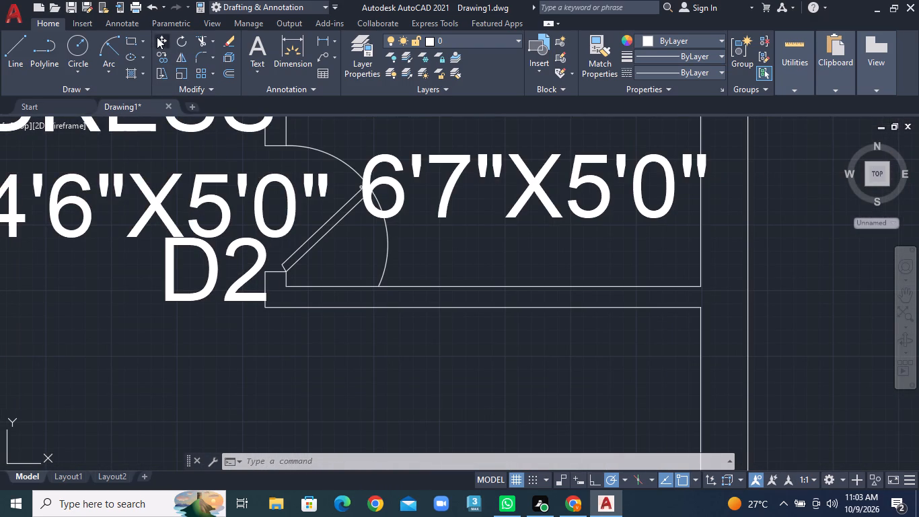
click(214, 273)
right_click(214, 273)
click(211, 275)
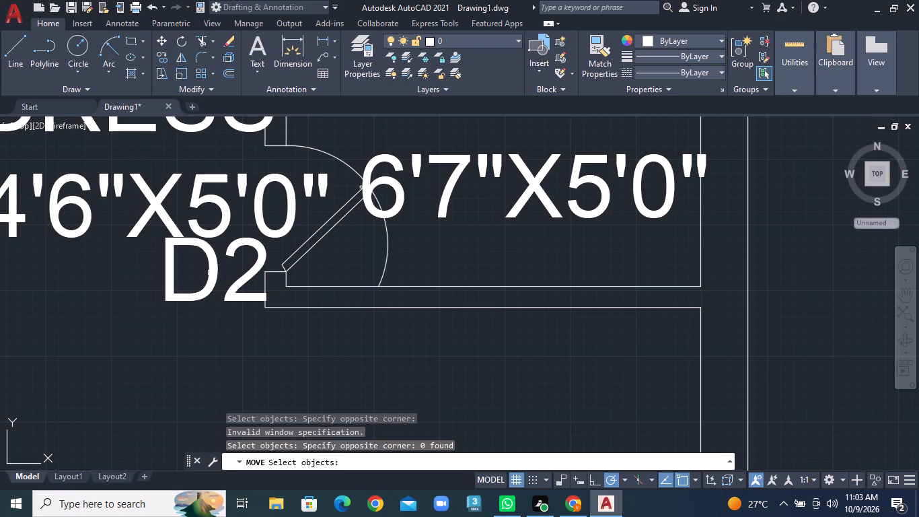
click(251, 299)
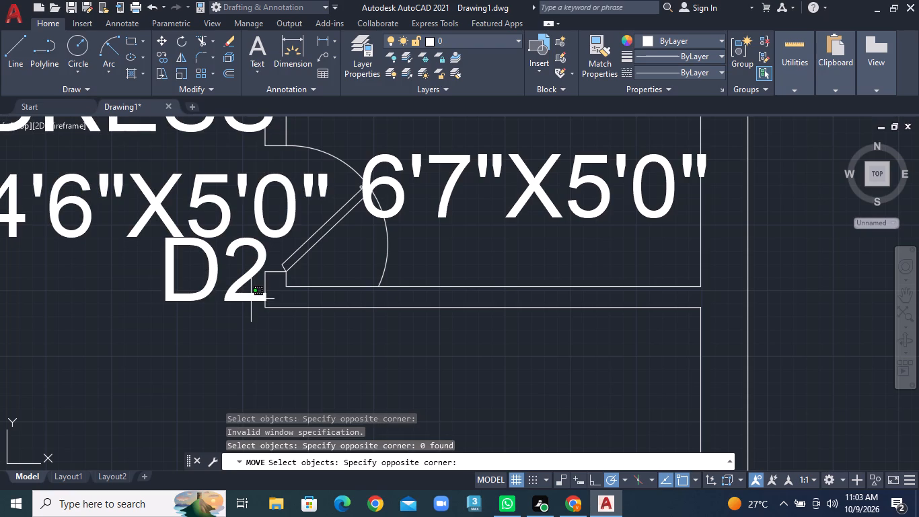
click(188, 249)
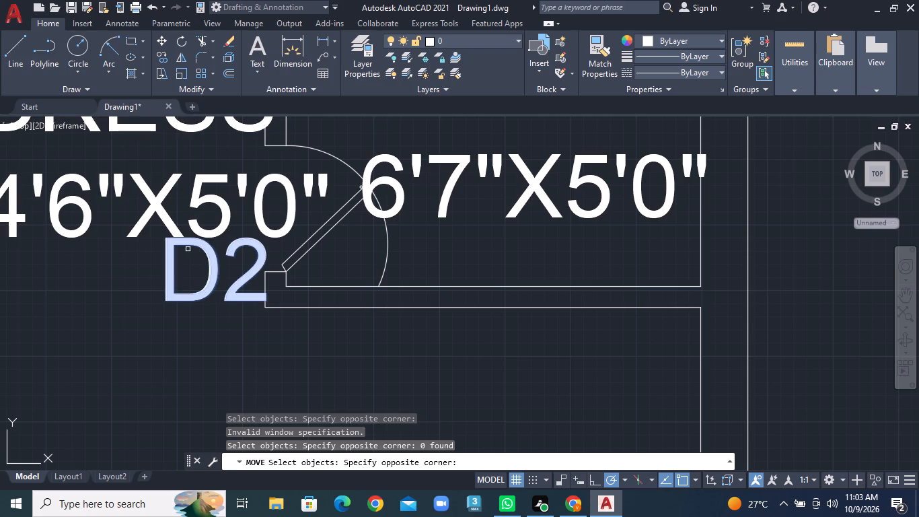
right_click(181, 263)
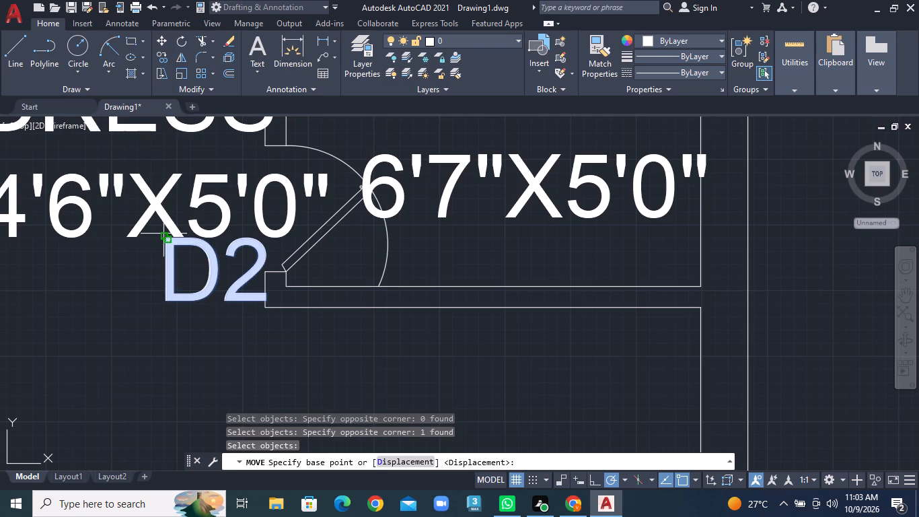
click(163, 234)
click(285, 317)
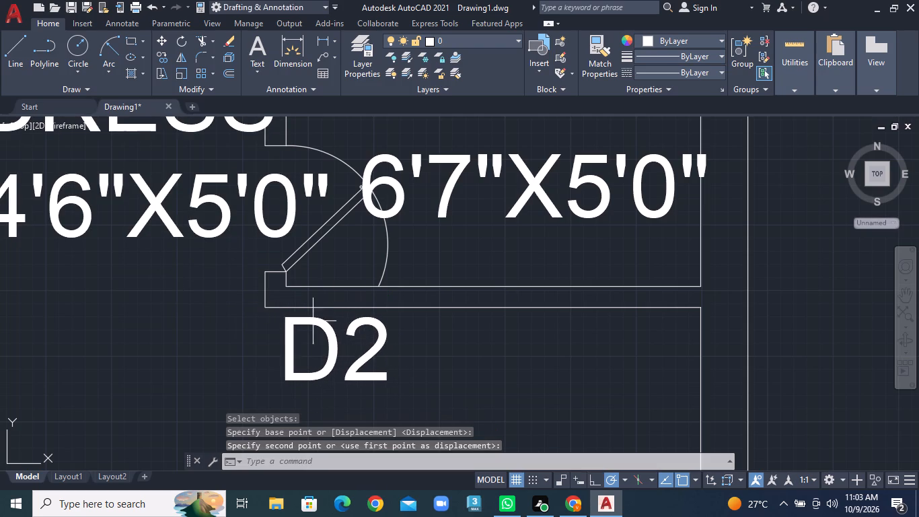
Move the W label of the 11'5"X13'0" bedroom's east window about 6 inches east, clear of the wall.
scroll(467, 343, down, 2)
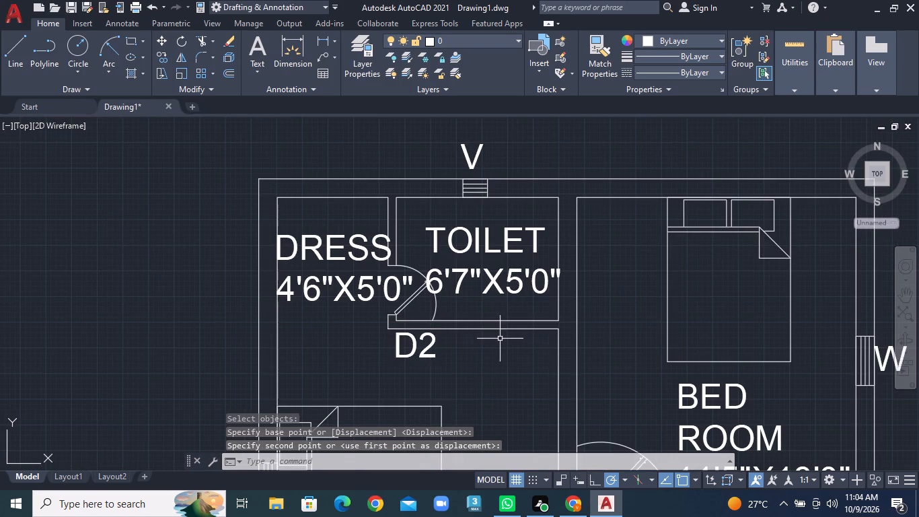
middle_drag(494, 338, 340, 283)
scroll(359, 276, down, 1)
scroll(606, 312, down, 1)
middle_drag(530, 333, 507, 325)
middle_drag(480, 296, 480, 295)
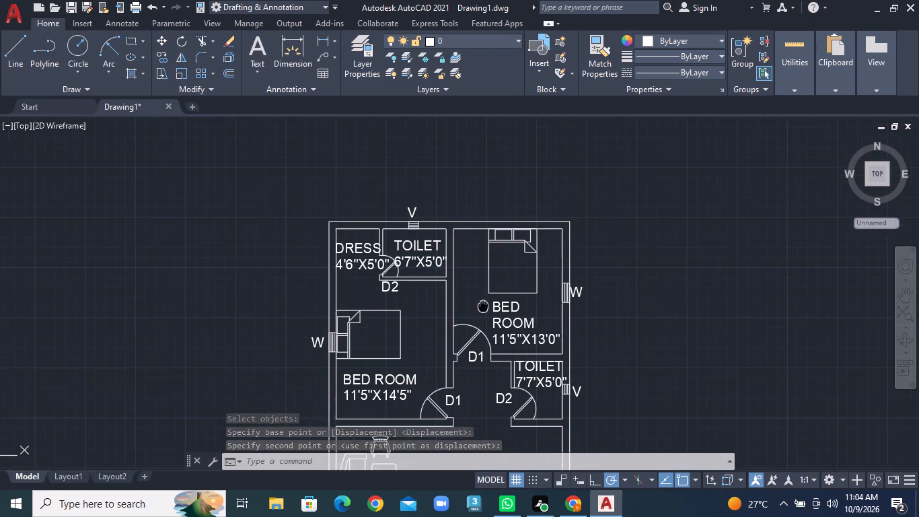
middle_drag(480, 295, 480, 208)
middle_drag(562, 318, 481, 256)
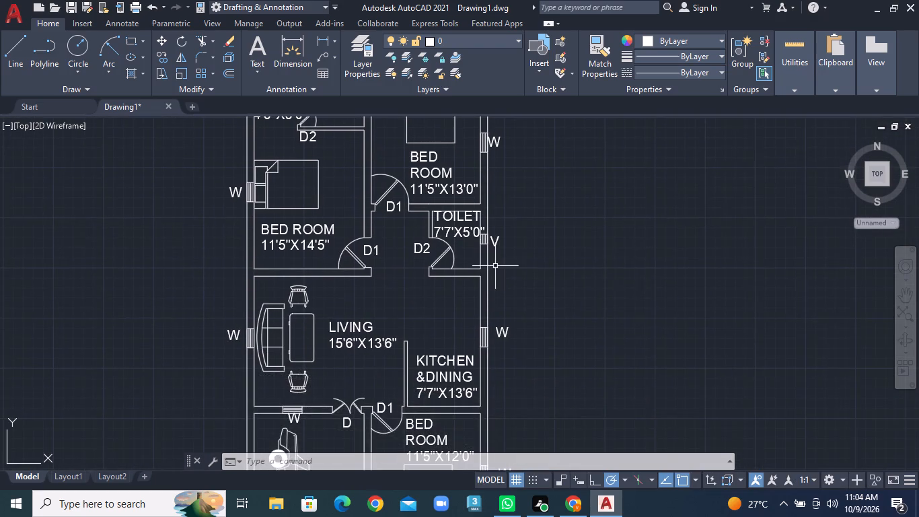
middle_drag(530, 263, 462, 306)
scroll(445, 174, up, 2)
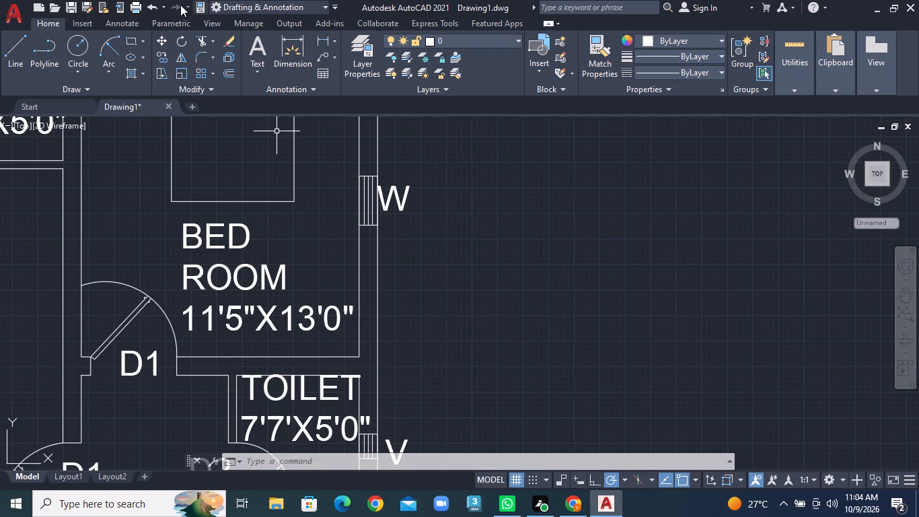
click(161, 40)
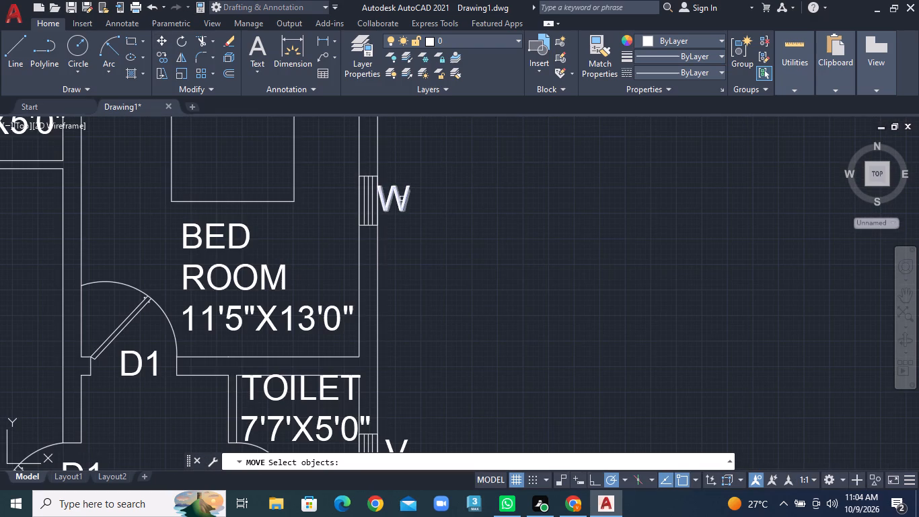
click(402, 201)
right_click(402, 211)
click(402, 211)
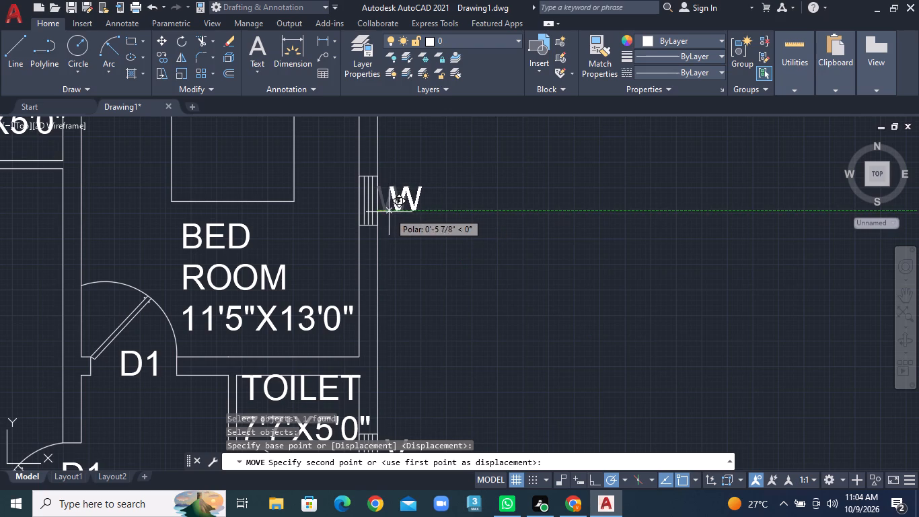
click(389, 212)
Move the V label of the 7'7"X5'0" toilet's ventilator slightly north-east, away from the outer wall.
middle_drag(466, 345, 449, 194)
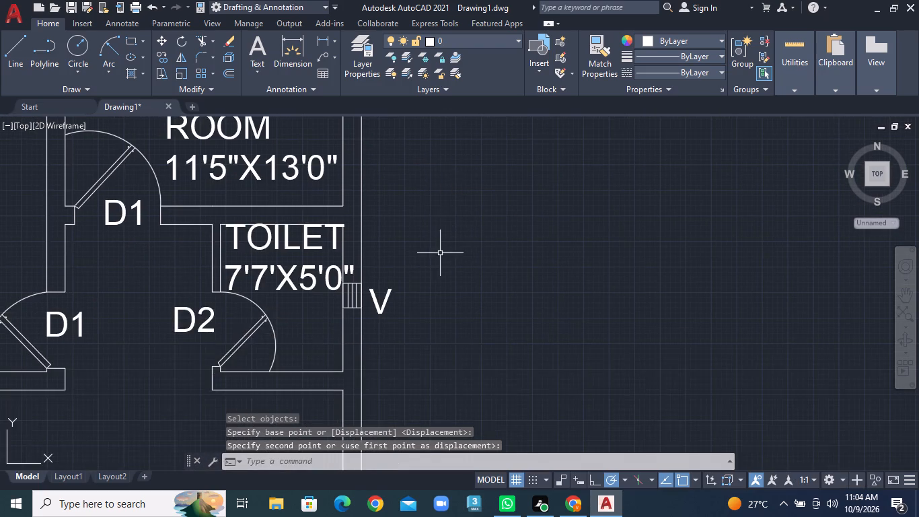
scroll(437, 256, down, 1)
right_click(411, 285)
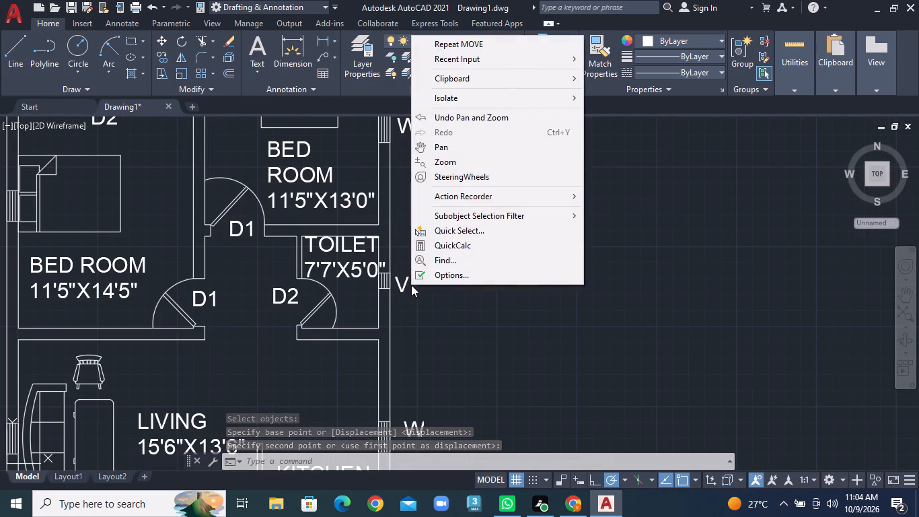
click(487, 46)
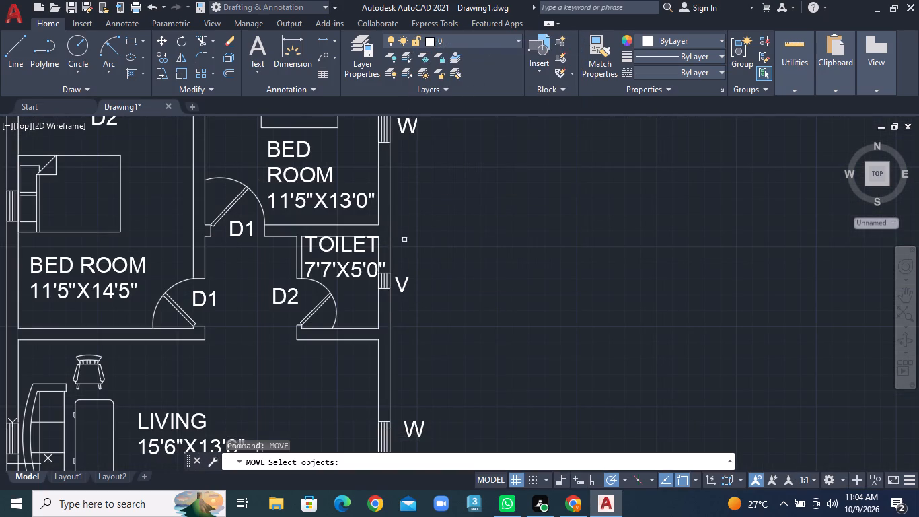
click(410, 281)
right_click(410, 281)
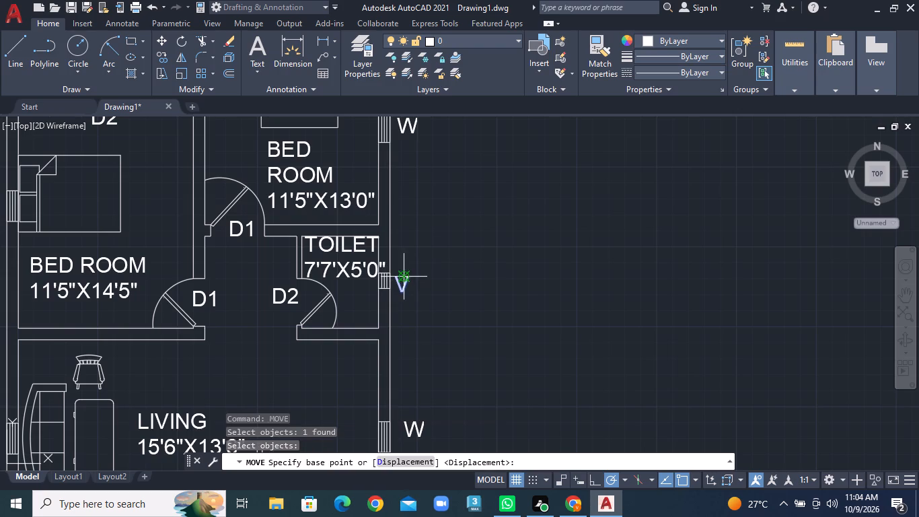
click(404, 281)
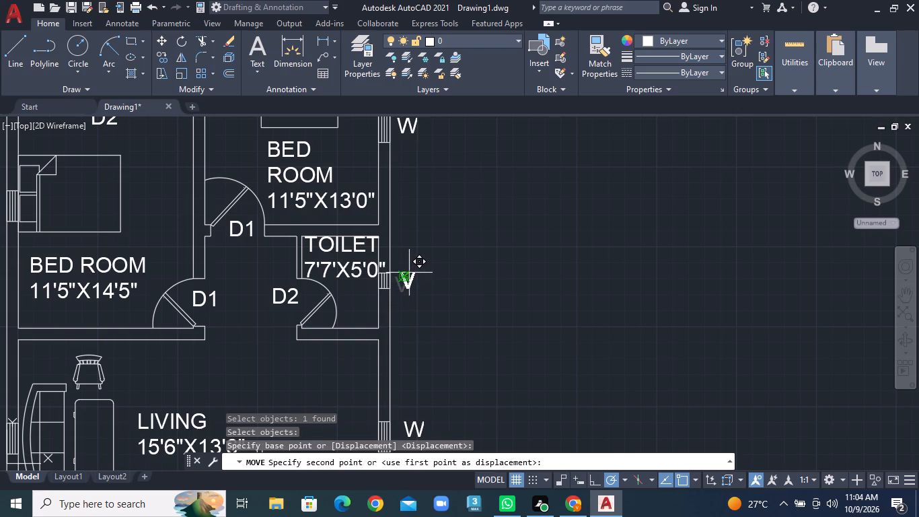
click(409, 273)
Look over the plan from the toilets down to the entry and back, checking the label positions and the parked car.
scroll(495, 296, down, 1)
scroll(495, 296, up, 1)
scroll(495, 296, down, 1)
middle_drag(517, 355, 528, 169)
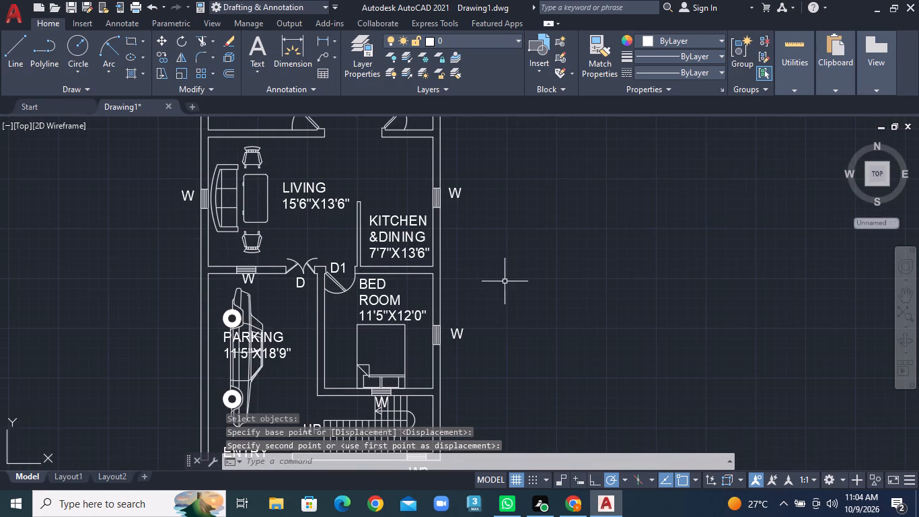
middle_drag(506, 361, 510, 239)
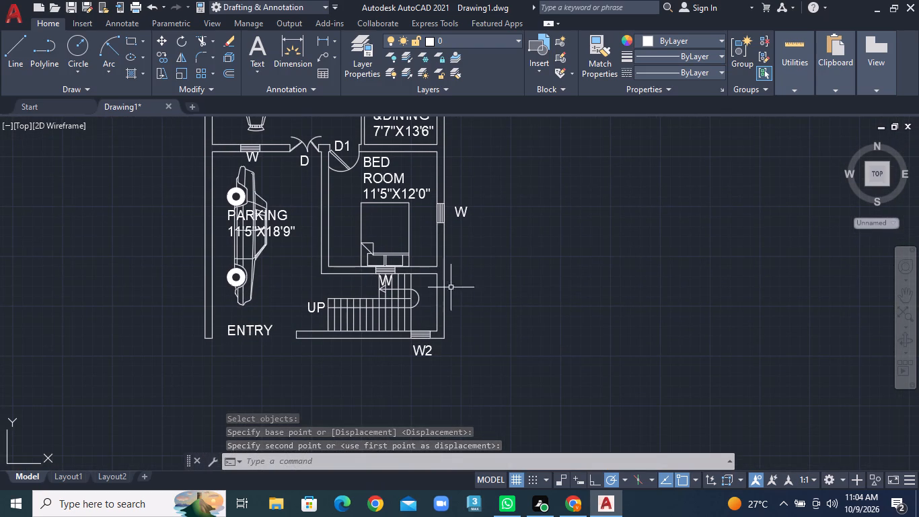
scroll(511, 283, up, 1)
scroll(511, 283, down, 1)
middle_drag(509, 212, 561, 370)
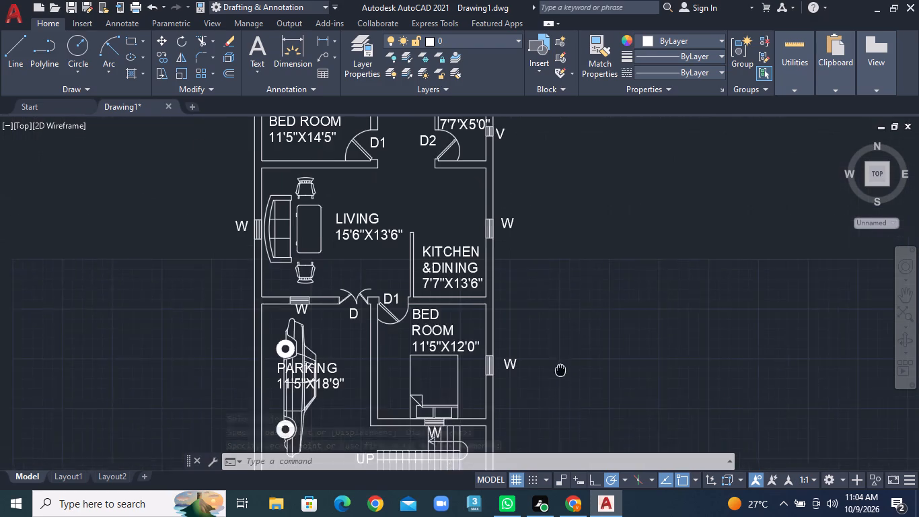
middle_drag(498, 213, 511, 384)
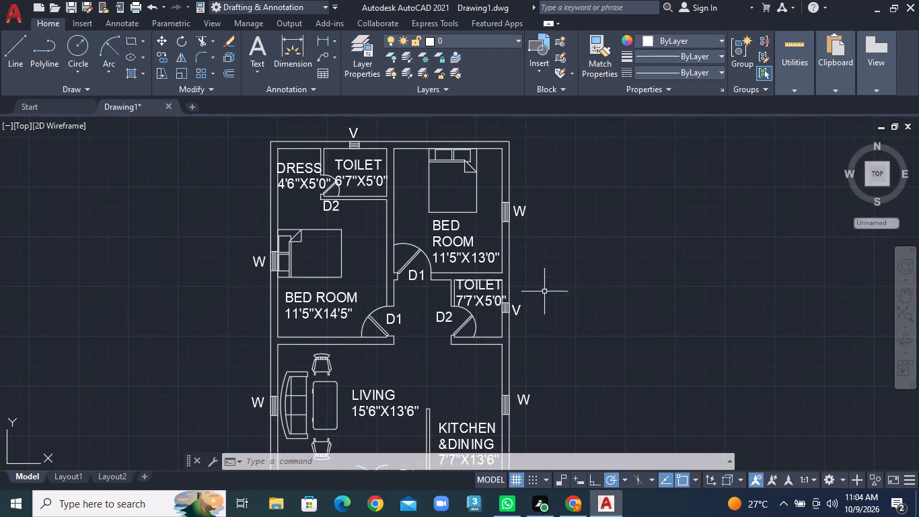
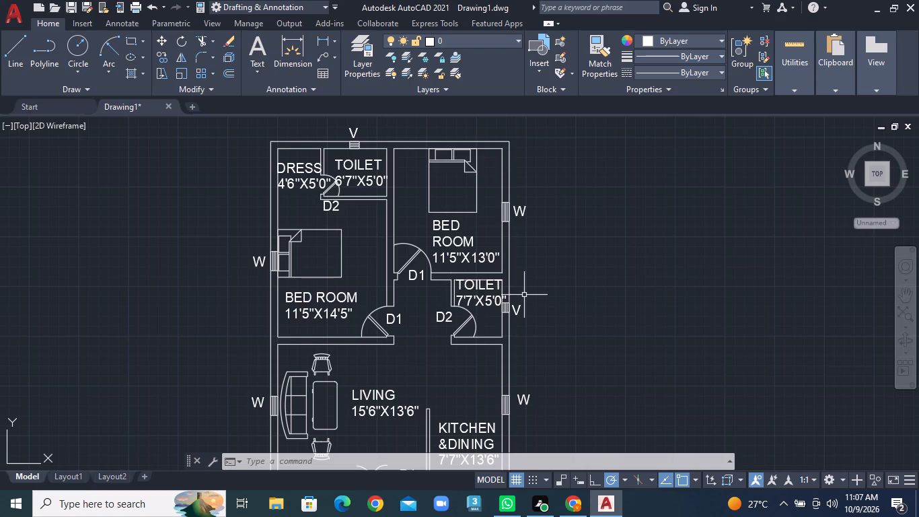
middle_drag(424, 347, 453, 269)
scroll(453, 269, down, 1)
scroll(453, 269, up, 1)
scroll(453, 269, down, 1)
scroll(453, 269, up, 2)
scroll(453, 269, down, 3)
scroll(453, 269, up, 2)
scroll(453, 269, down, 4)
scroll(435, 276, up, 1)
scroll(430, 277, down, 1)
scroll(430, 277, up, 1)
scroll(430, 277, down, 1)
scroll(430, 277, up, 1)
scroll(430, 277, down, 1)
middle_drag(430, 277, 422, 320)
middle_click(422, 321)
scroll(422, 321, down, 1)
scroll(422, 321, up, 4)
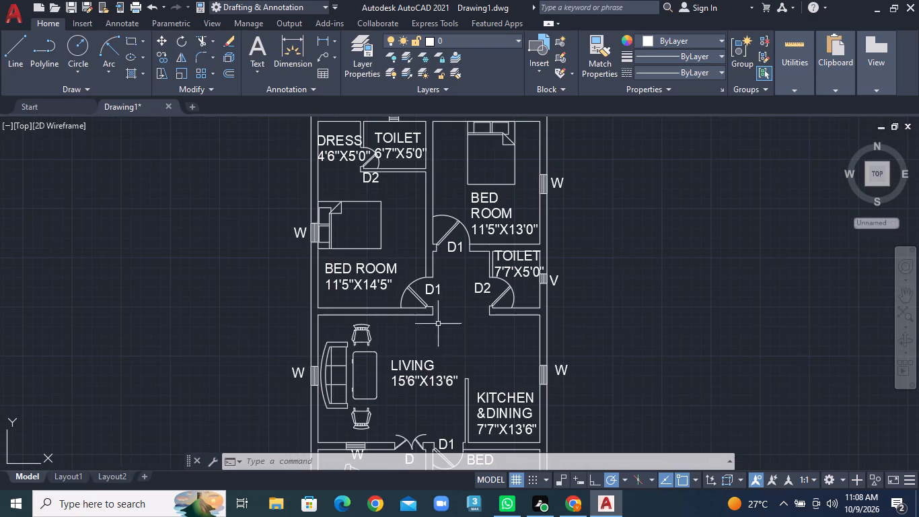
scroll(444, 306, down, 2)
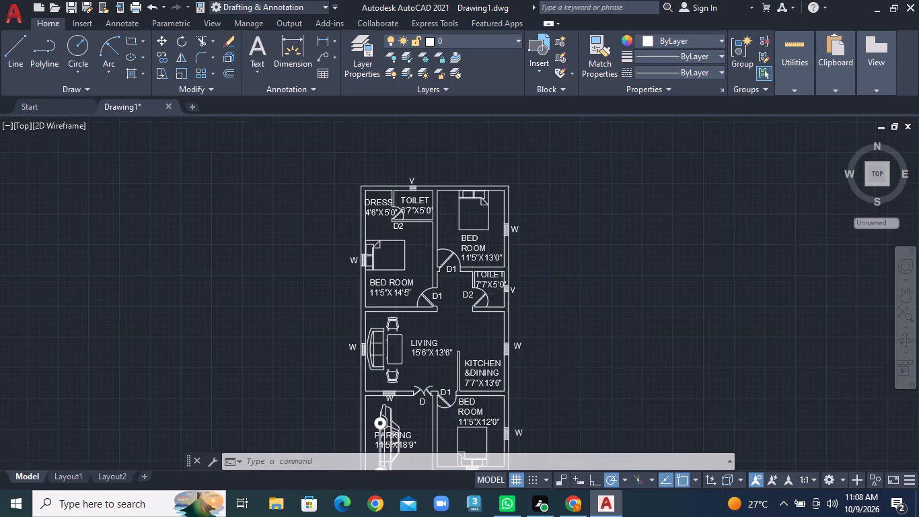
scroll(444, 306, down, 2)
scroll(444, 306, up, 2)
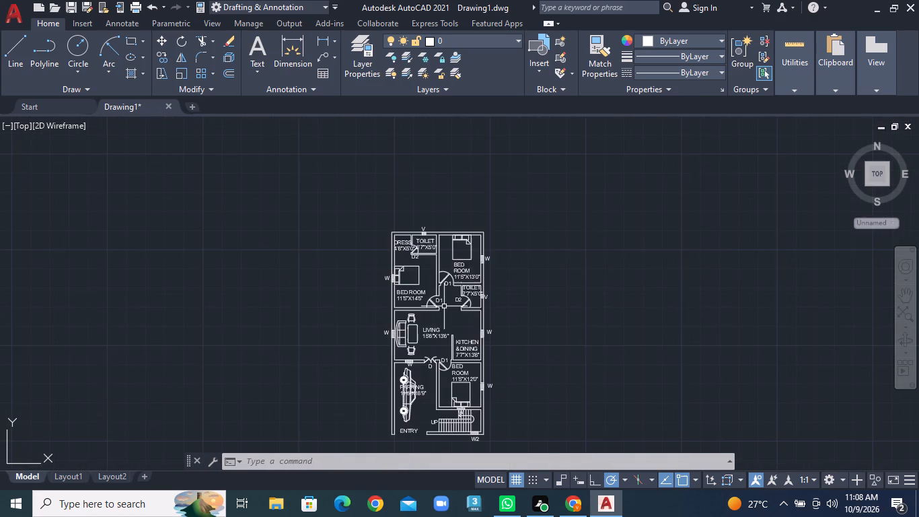
Move the KITCHEN &DINING 7'7"X13'6" label slightly north-west, closer to the short partition wall beside the living room.
scroll(444, 306, up, 2)
middle_drag(451, 365, 396, 329)
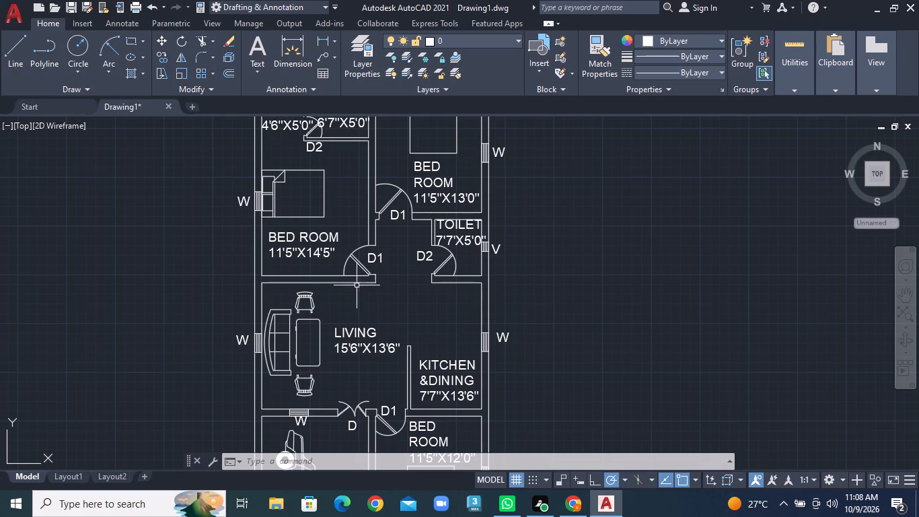
middle_drag(410, 328, 460, 300)
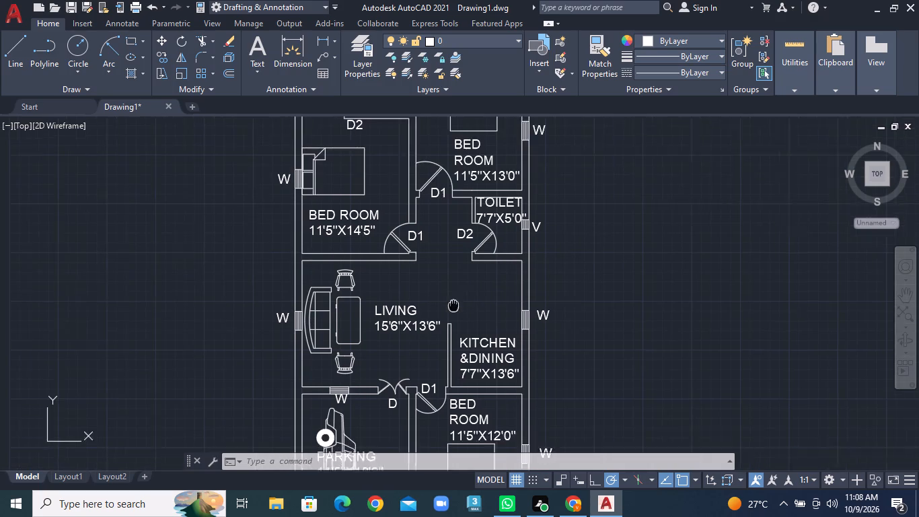
middle_drag(460, 300, 485, 281)
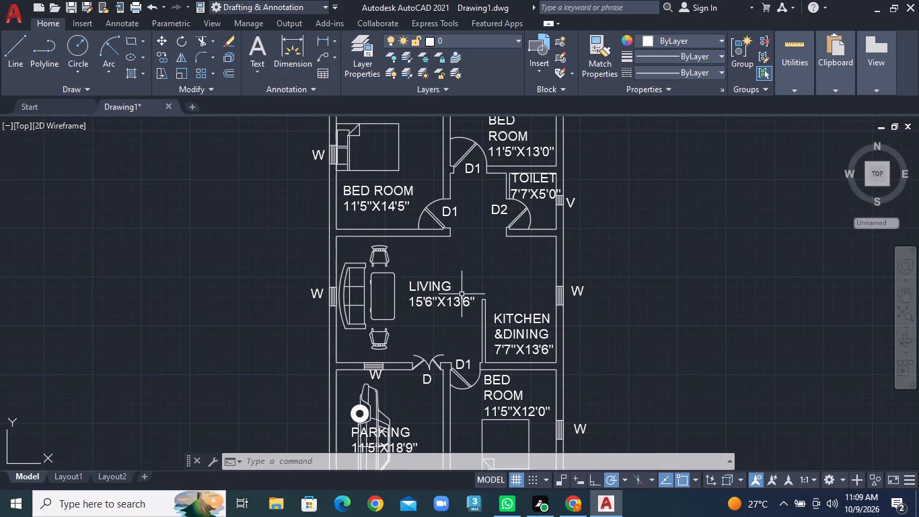
click(500, 318)
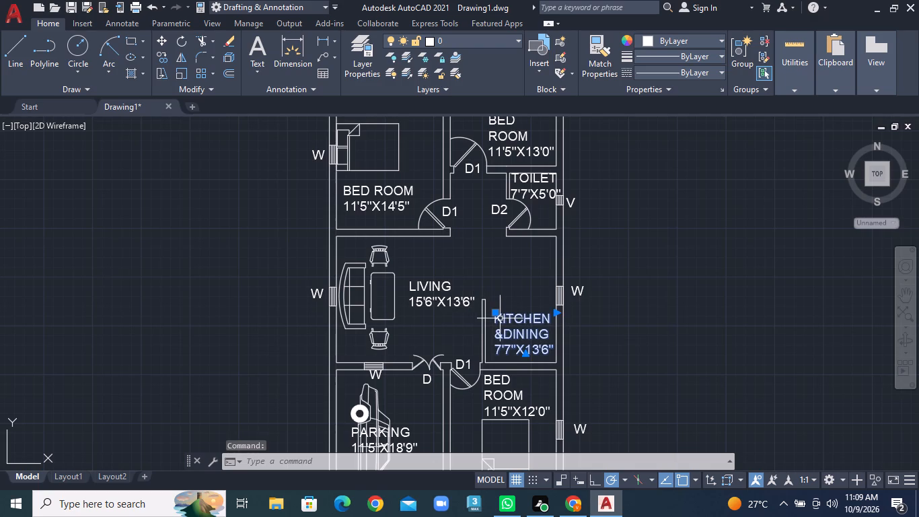
click(163, 36)
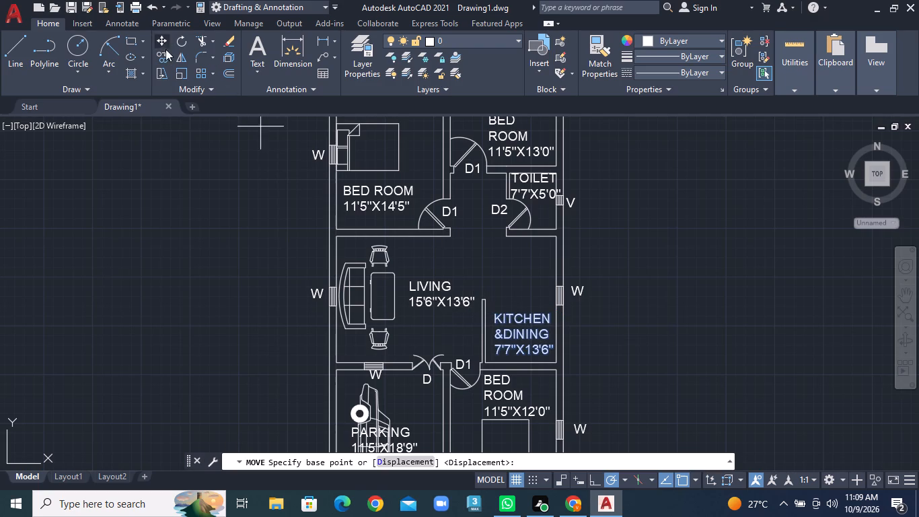
click(497, 312)
click(492, 304)
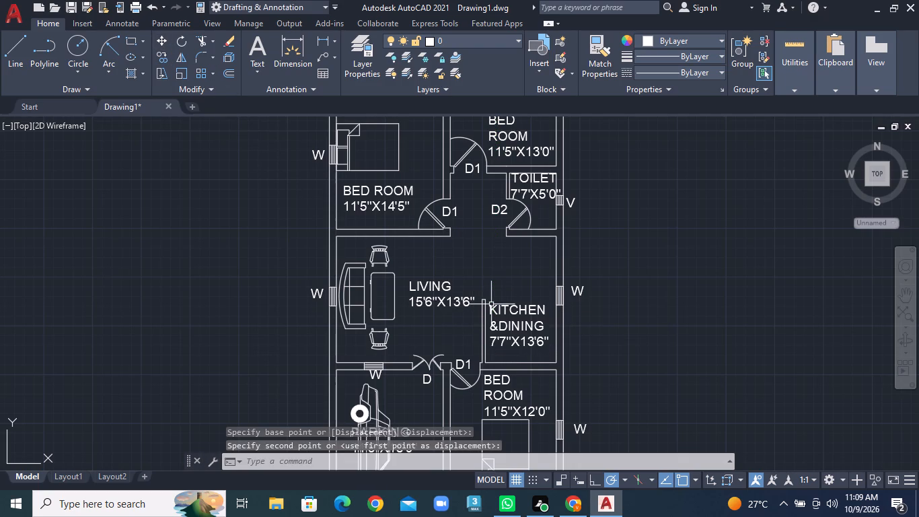
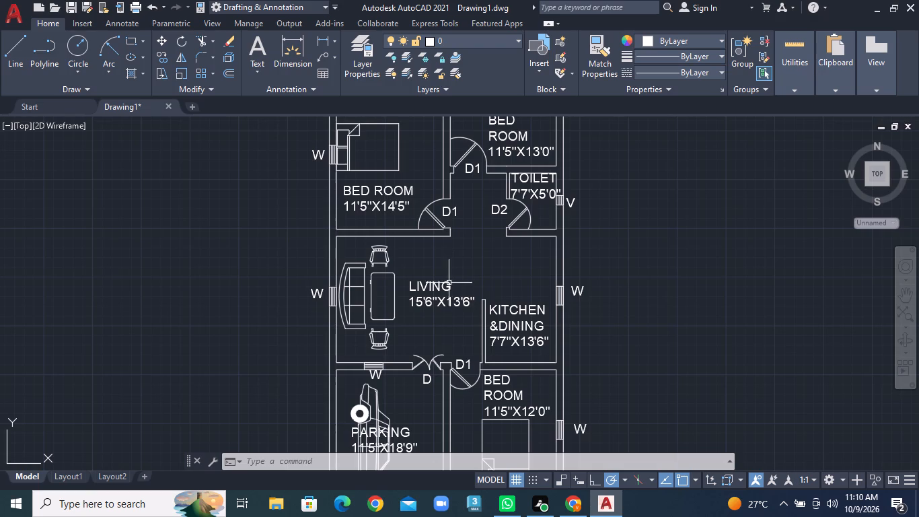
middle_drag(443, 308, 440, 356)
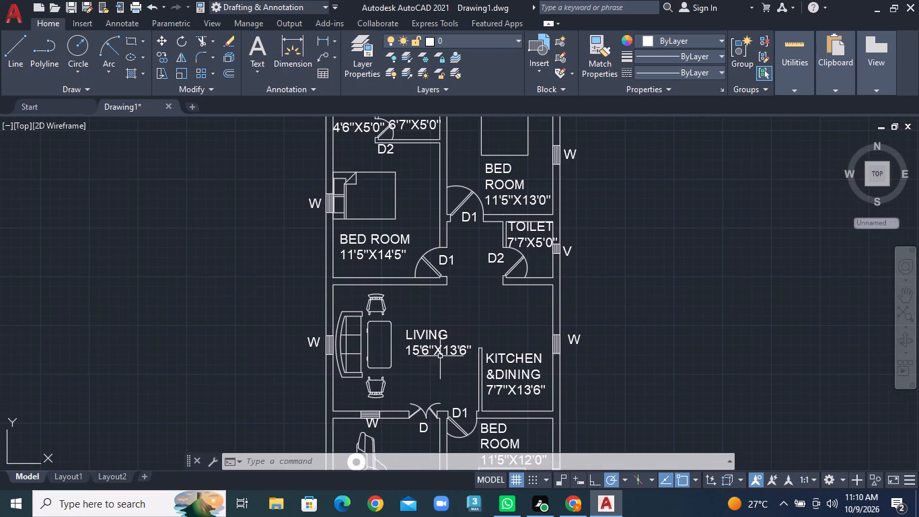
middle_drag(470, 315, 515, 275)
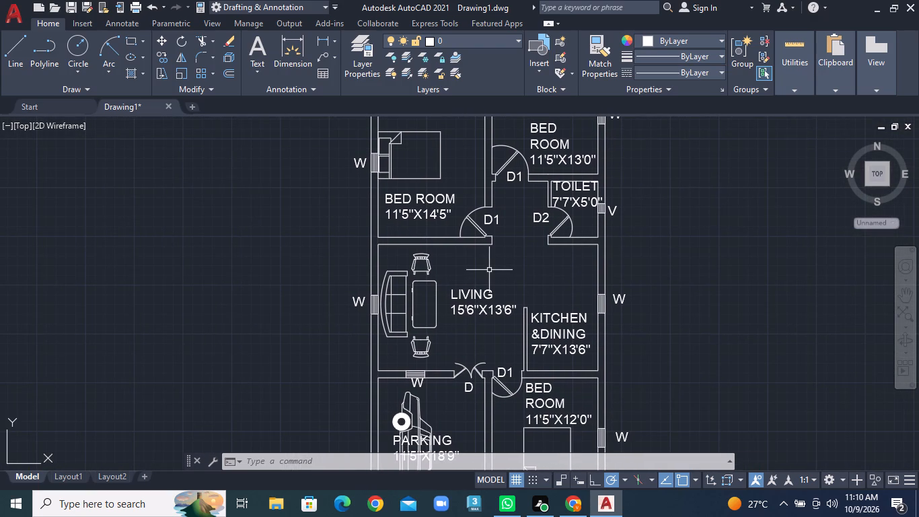
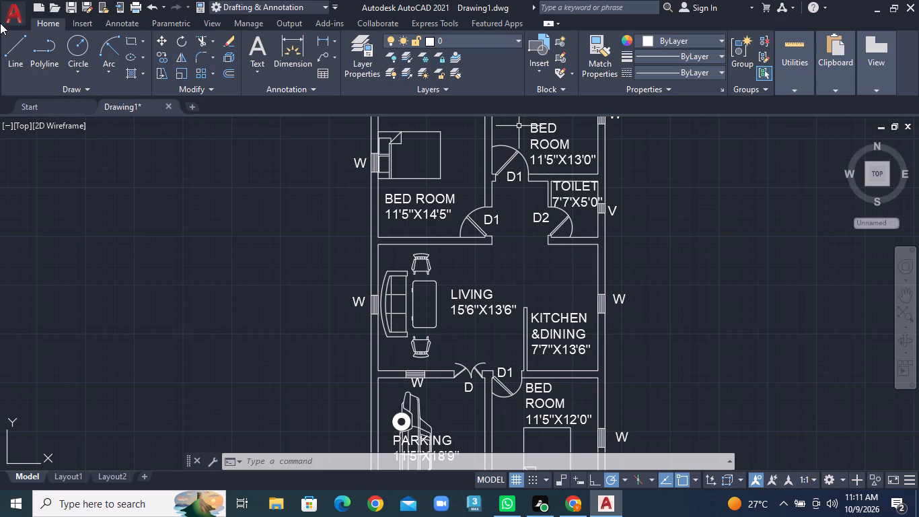
Review the furnished floor plan, checking the room, door, window and ventilator labels around the bedrooms, toilets, living and kitchen areas.
scroll(0, 23, down, 1)
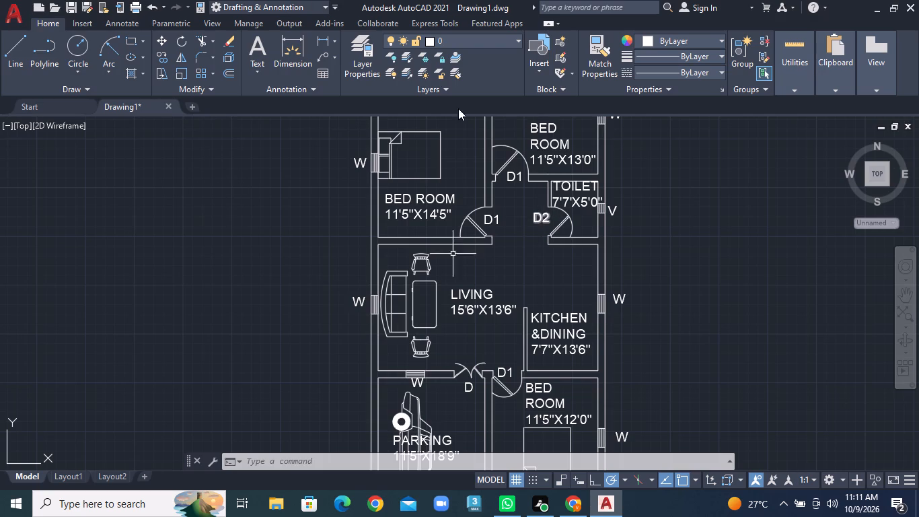
scroll(408, 141, down, 1)
middle_drag(420, 223, 416, 291)
scroll(416, 291, up, 1)
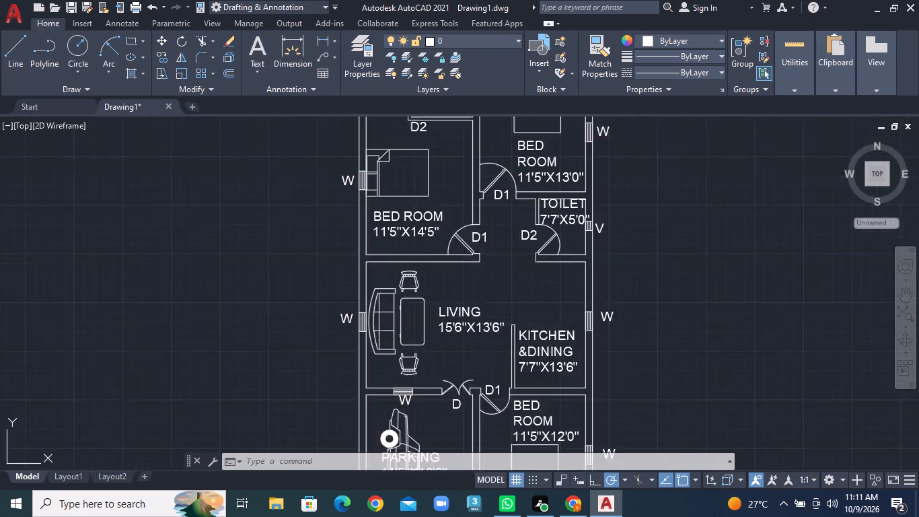
scroll(433, 258, down, 1)
scroll(433, 256, up, 1)
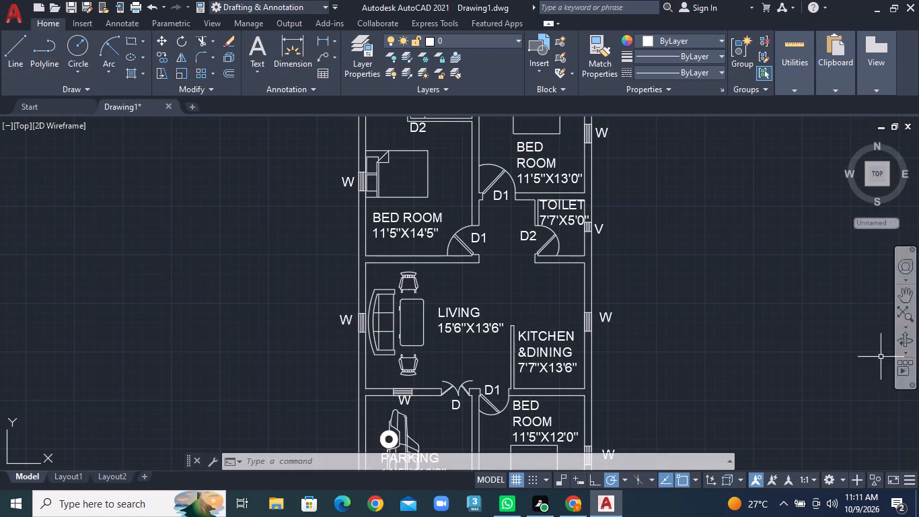
scroll(566, 249, up, 1)
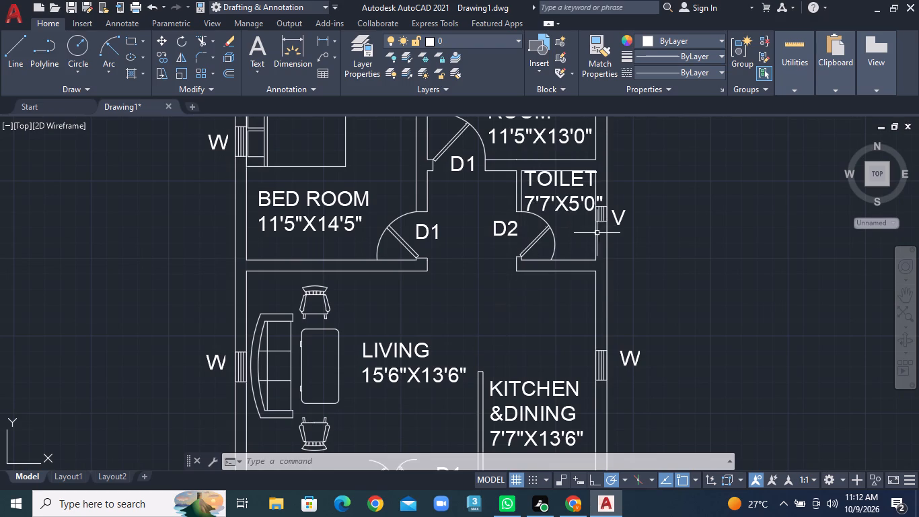
middle_drag(589, 238, 573, 286)
middle_click(560, 326)
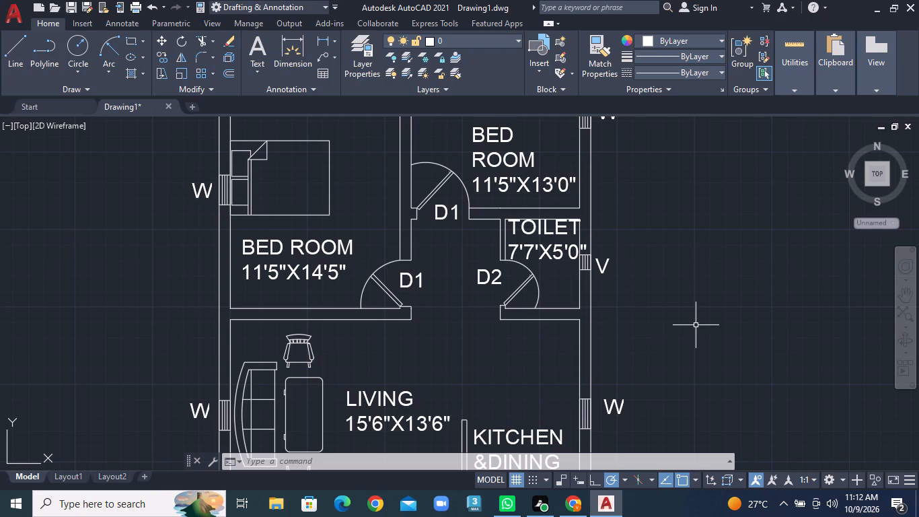
scroll(634, 274, down, 2)
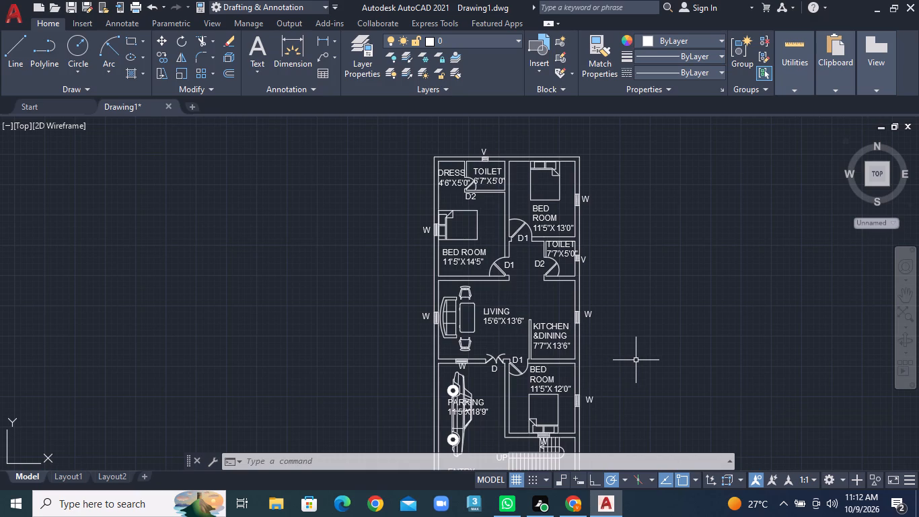
scroll(455, 302, up, 2)
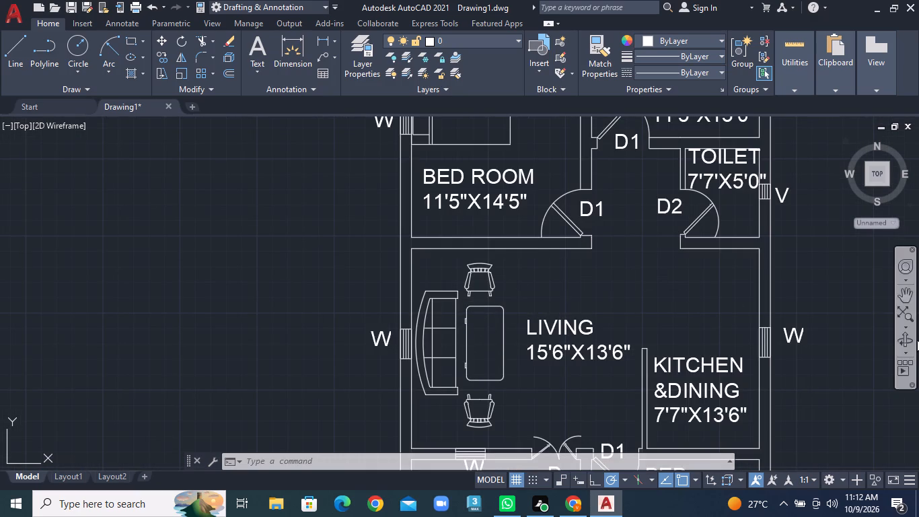
click(912, 296)
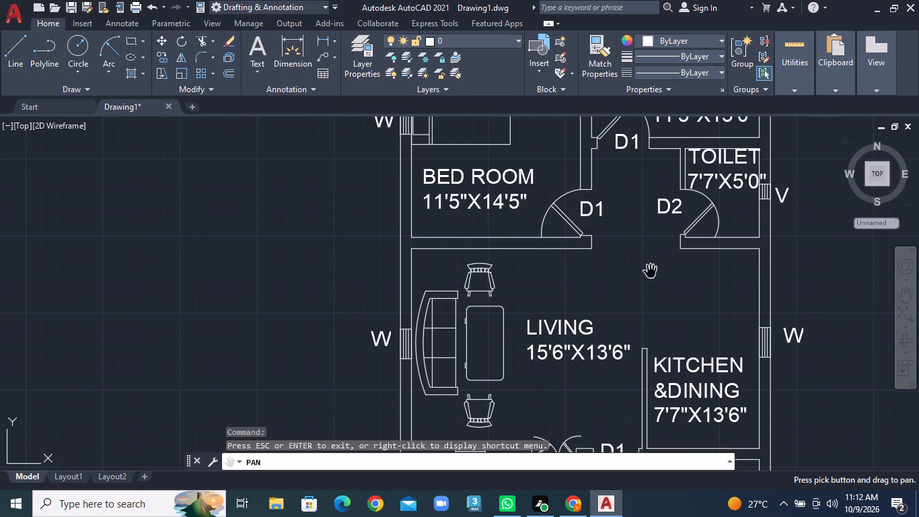
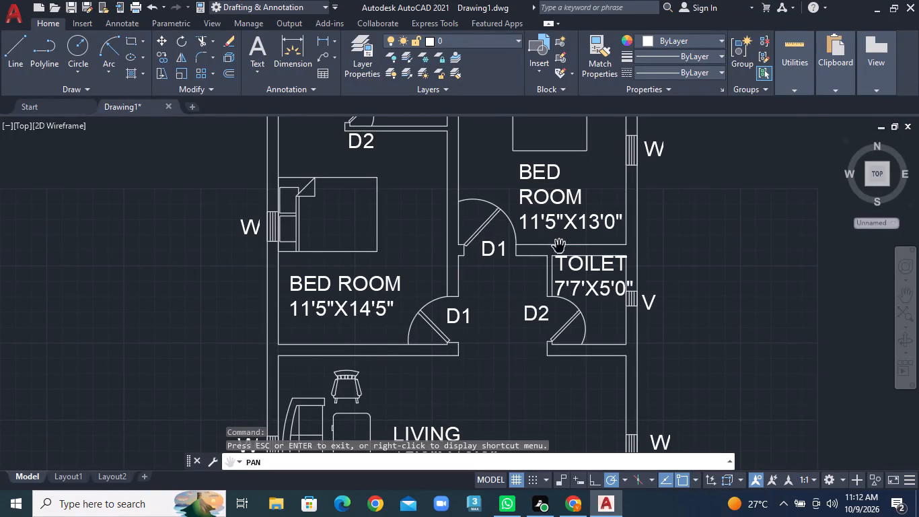
Examine the furnished floor plan from the bedrooms and toilets through the living and kitchen areas to the parking, checking the labels.
scroll(564, 248, up, 1)
scroll(564, 248, down, 1)
scroll(448, 380, down, 1)
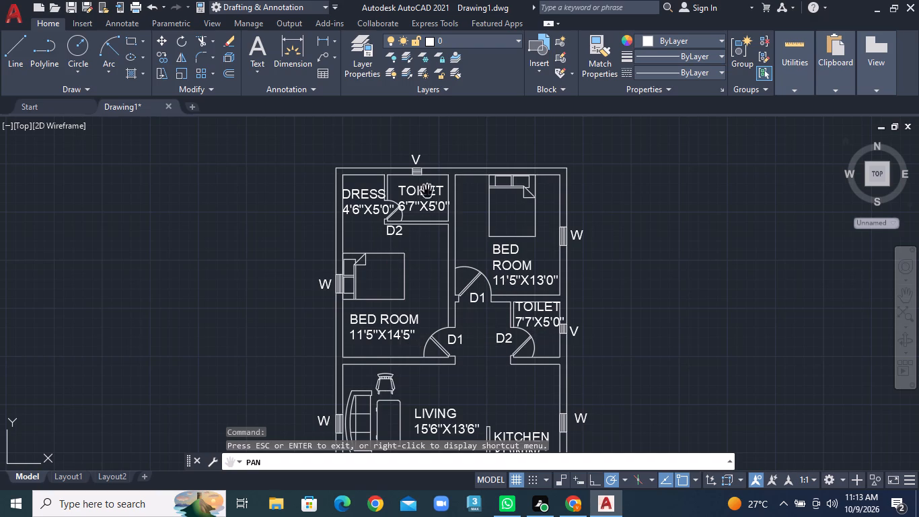
scroll(464, 308, down, 1)
scroll(464, 309, up, 1)
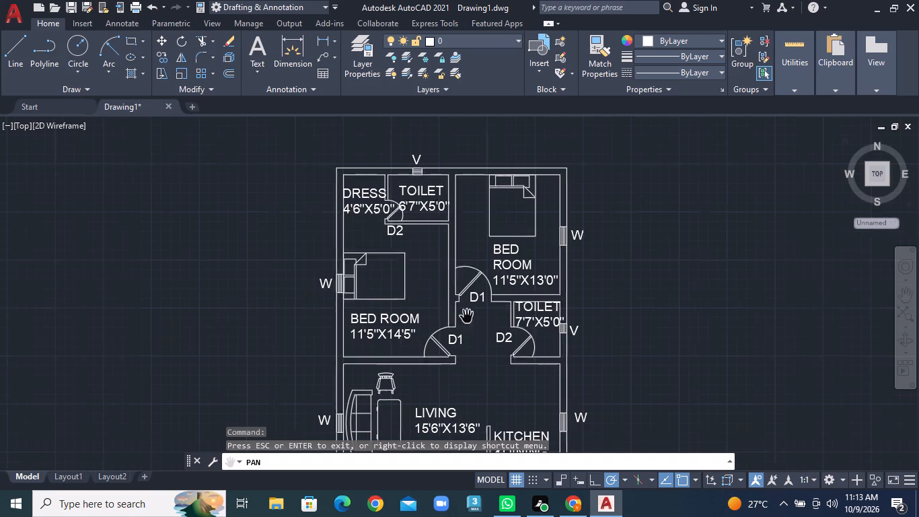
scroll(474, 341, up, 2)
scroll(452, 157, up, 2)
scroll(414, 285, down, 2)
scroll(439, 345, down, 1)
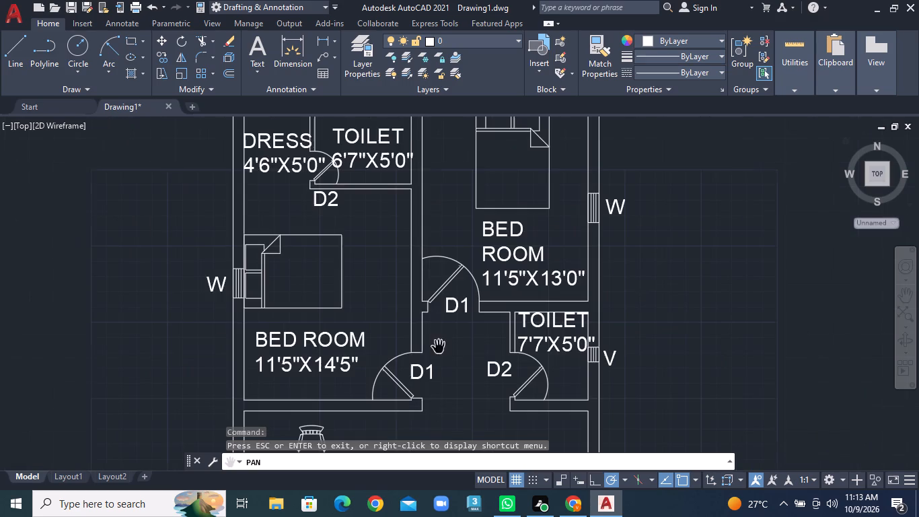
scroll(400, 302, up, 1)
scroll(400, 302, down, 1)
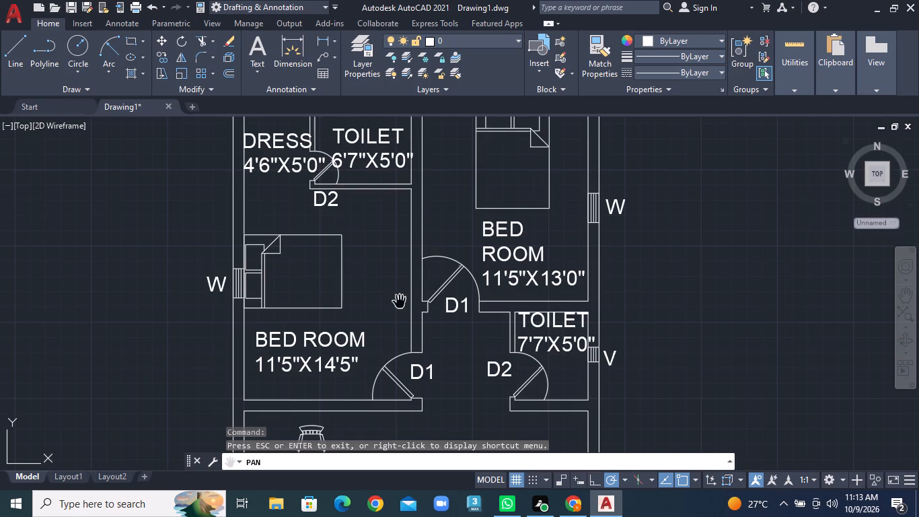
scroll(404, 304, down, 6)
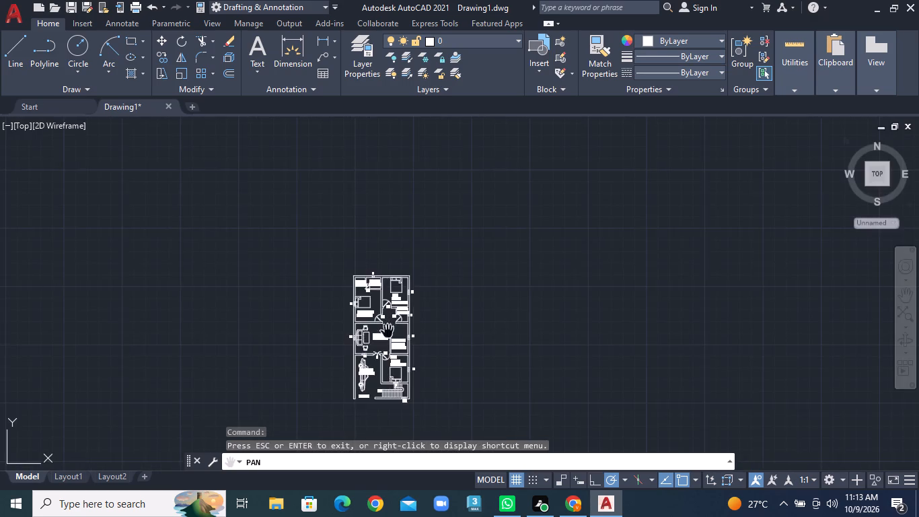
scroll(388, 332, up, 4)
scroll(365, 290, down, 2)
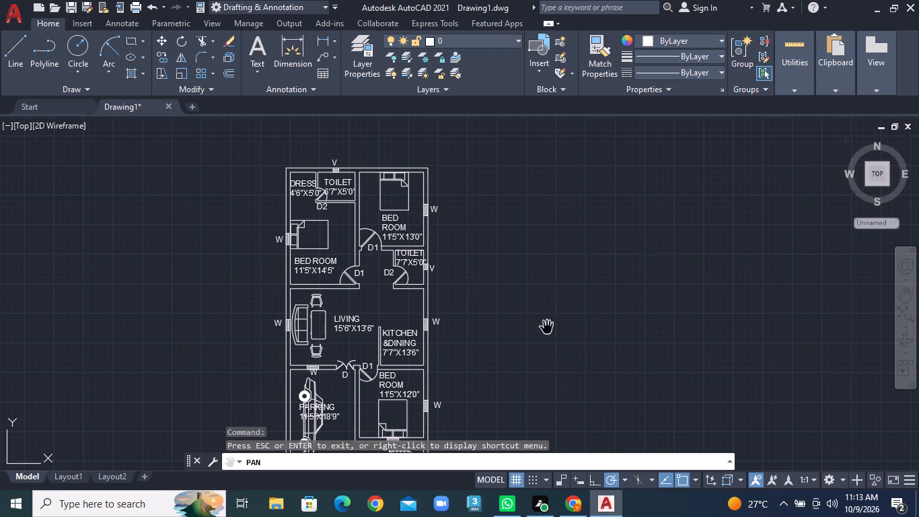
scroll(548, 330, down, 1)
scroll(410, 339, up, 2)
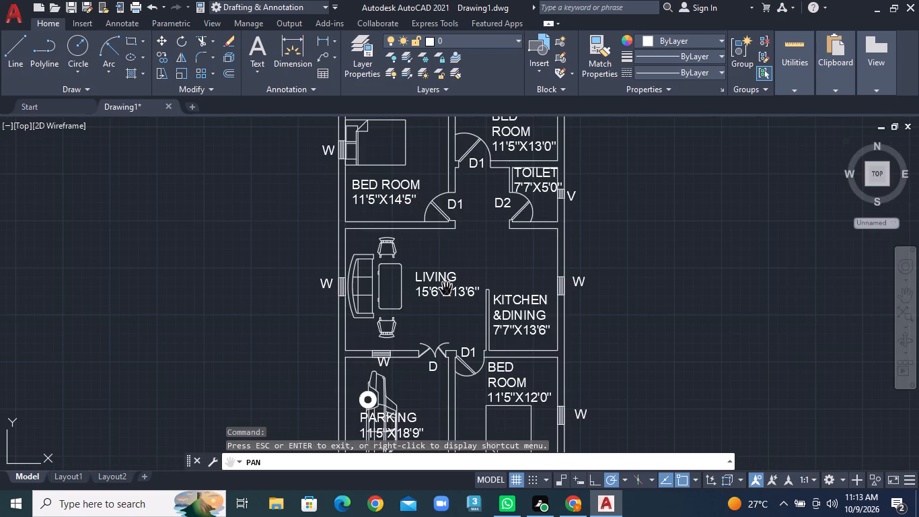
scroll(447, 320, down, 3)
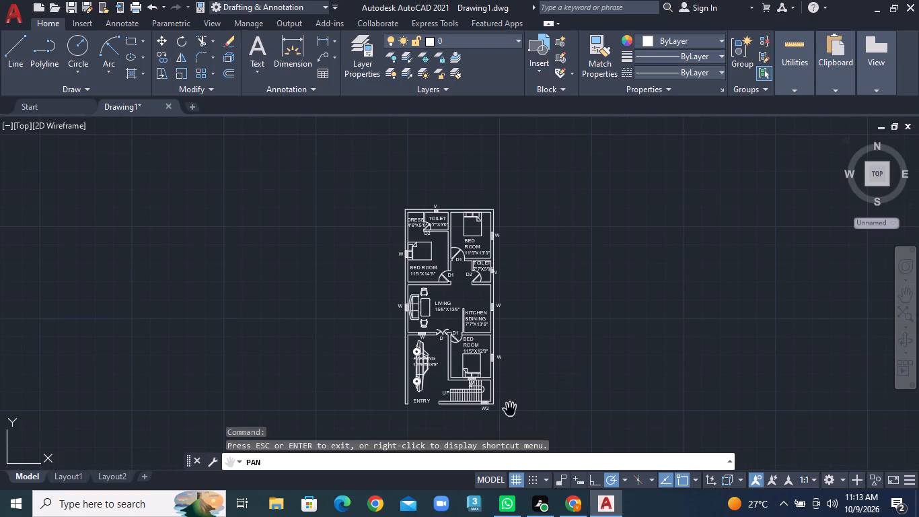
scroll(441, 294, up, 2)
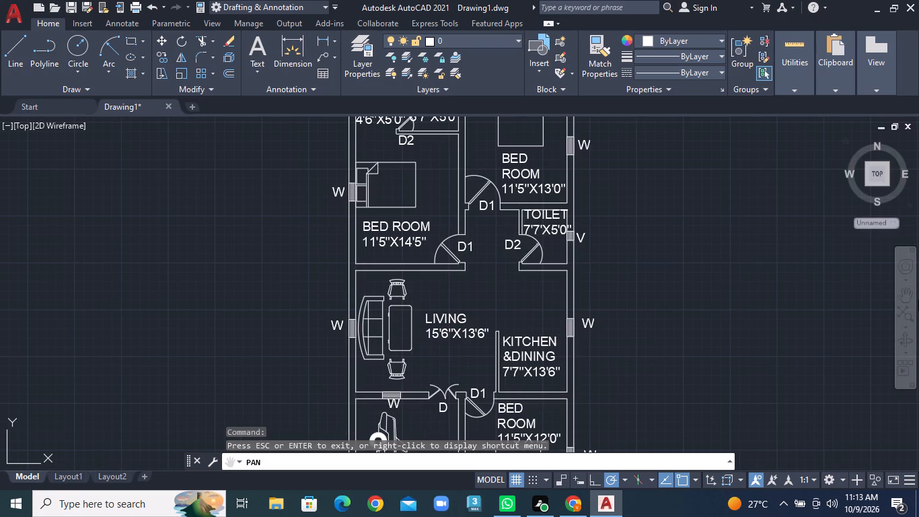
click(902, 296)
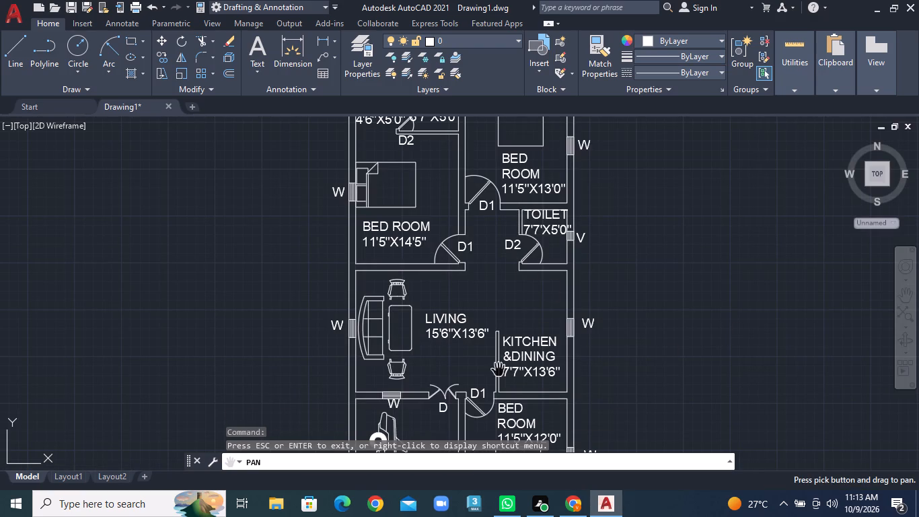
scroll(331, 248, down, 1)
scroll(414, 324, down, 1)
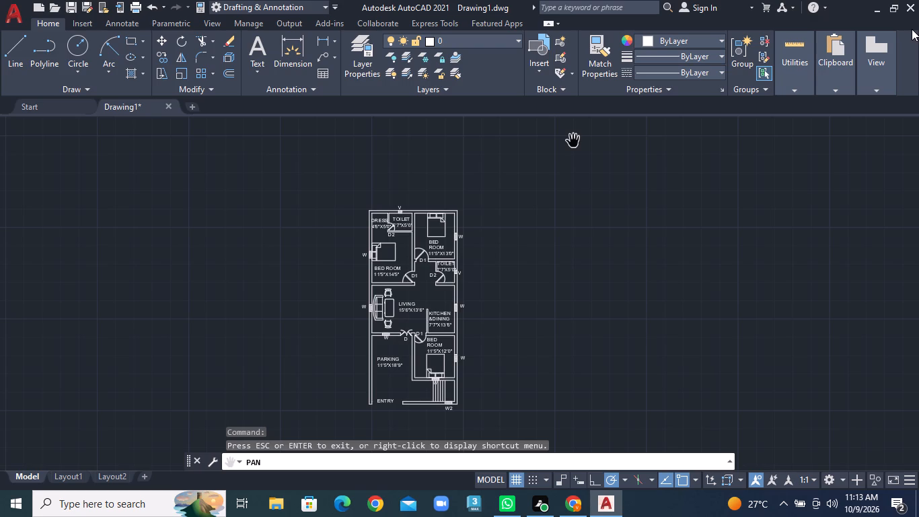
scroll(455, 310, down, 2)
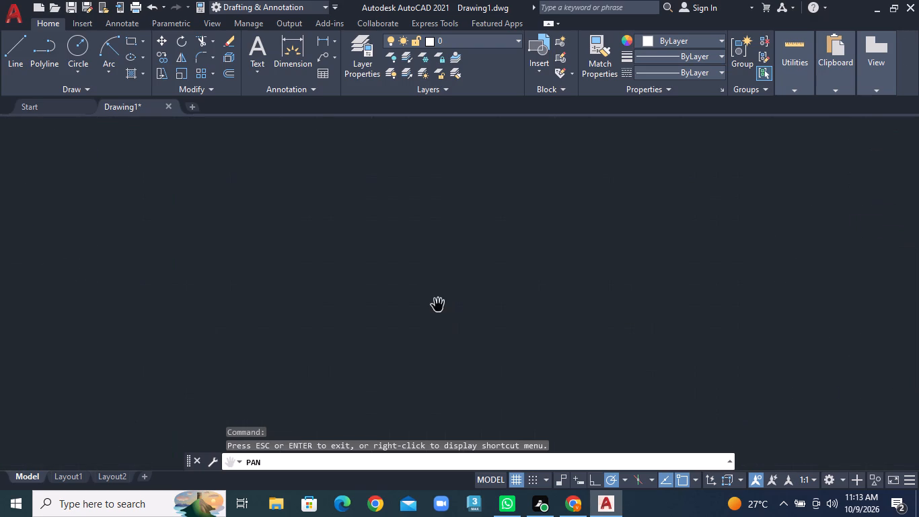
scroll(437, 306, up, 5)
scroll(429, 295, down, 2)
scroll(431, 297, up, 2)
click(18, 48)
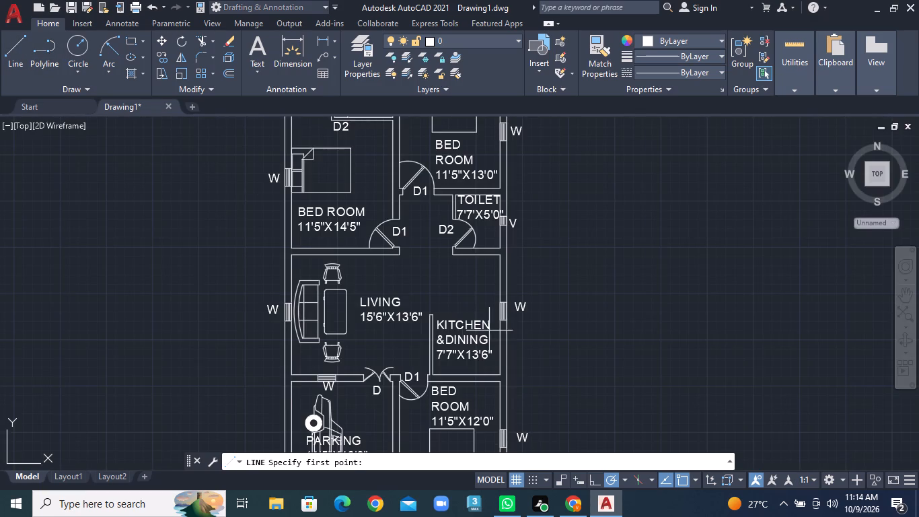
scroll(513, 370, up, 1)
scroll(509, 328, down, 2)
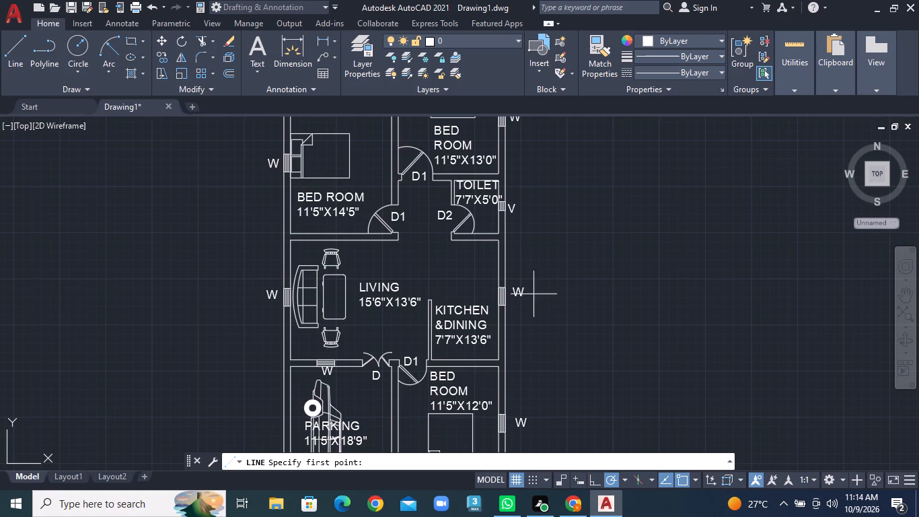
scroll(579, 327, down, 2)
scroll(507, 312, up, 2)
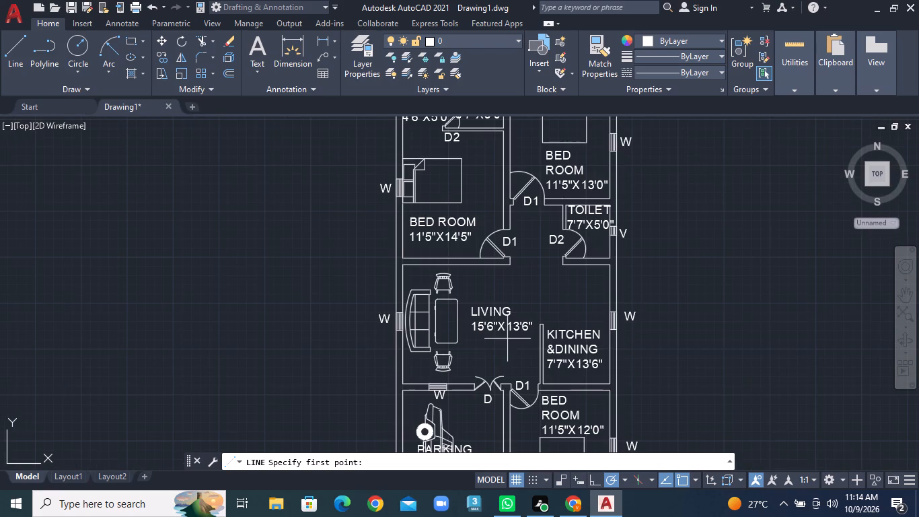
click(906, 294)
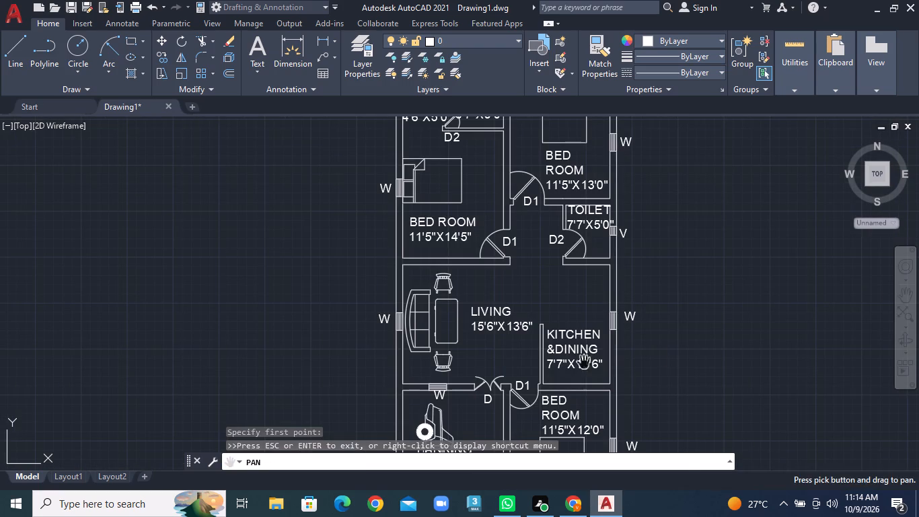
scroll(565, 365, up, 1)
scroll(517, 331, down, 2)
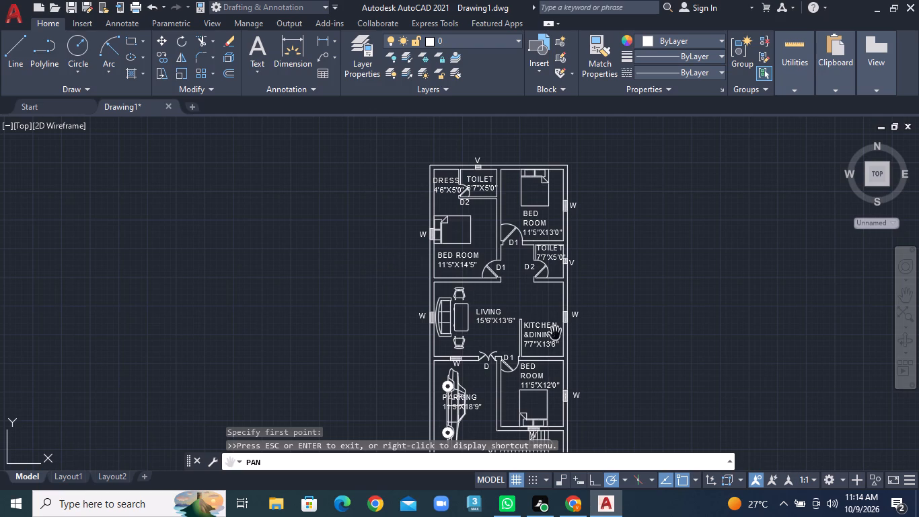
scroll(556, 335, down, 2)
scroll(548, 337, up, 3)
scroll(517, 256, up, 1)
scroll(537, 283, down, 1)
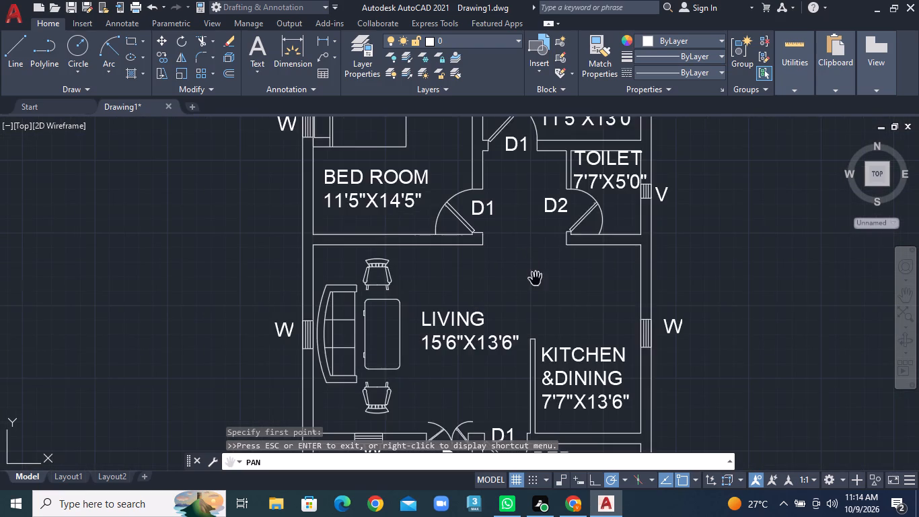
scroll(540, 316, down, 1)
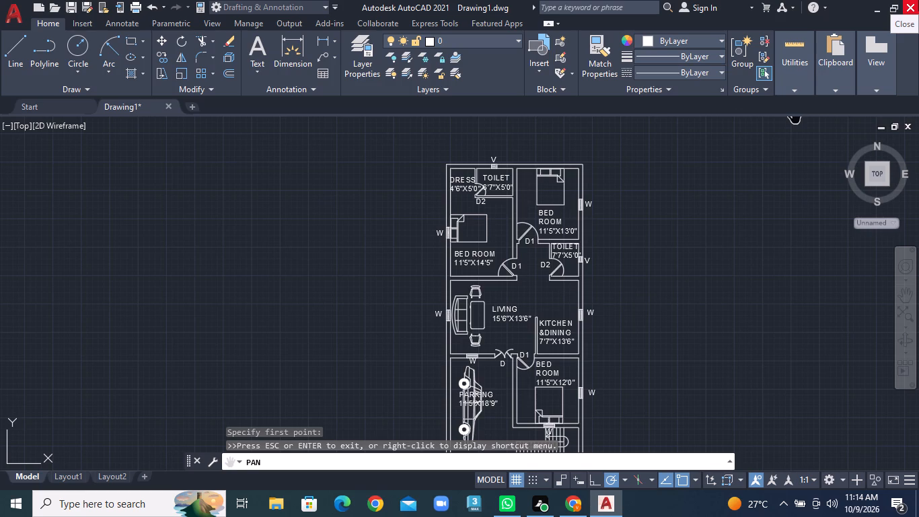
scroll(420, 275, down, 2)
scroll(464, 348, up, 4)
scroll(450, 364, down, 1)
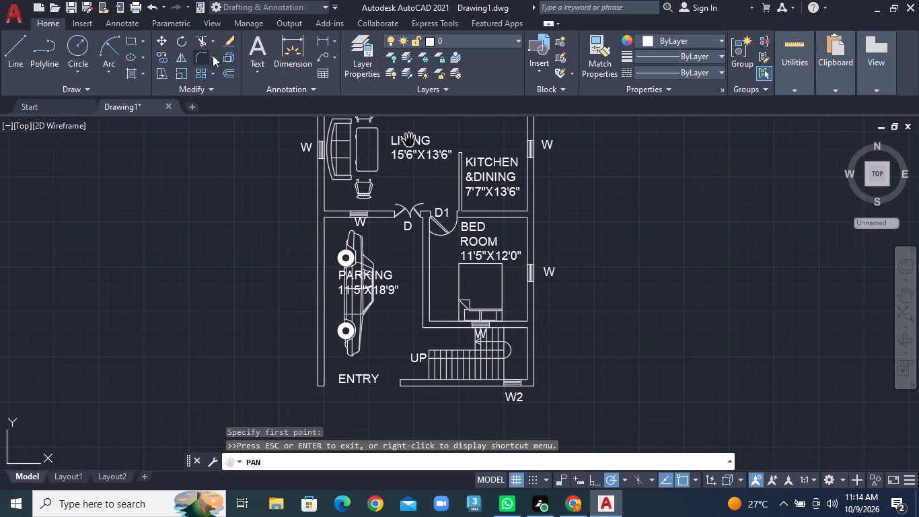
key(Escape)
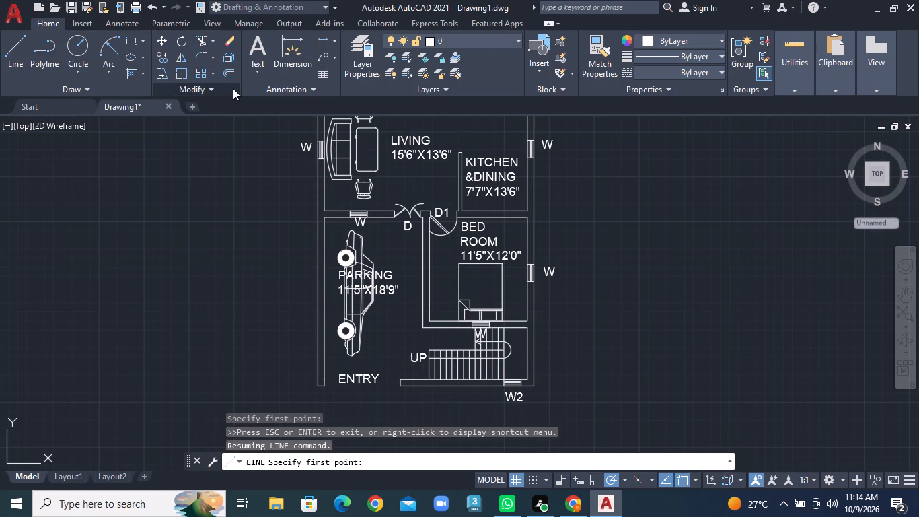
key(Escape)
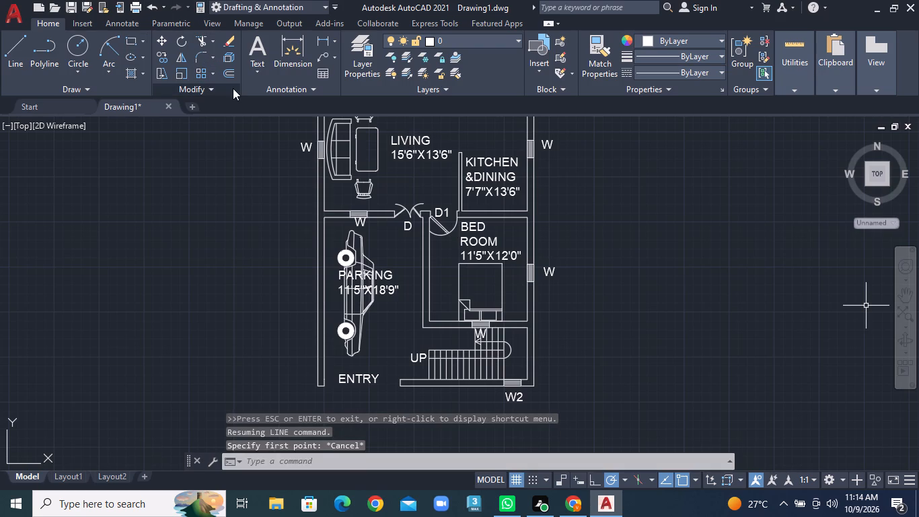
Add the multiline text 25'0"X55'0" below the plan, beneath the ENTRY label and the front wall.
text(MT)
key(Return)
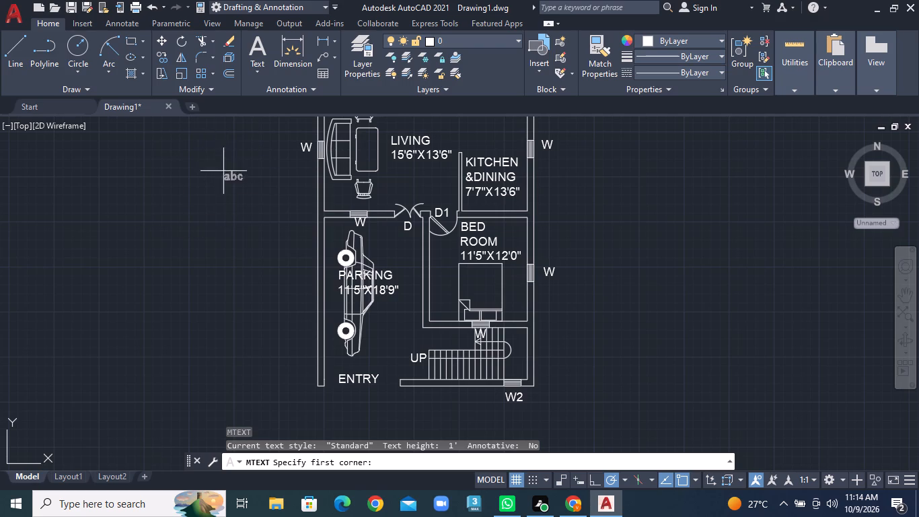
click(351, 409)
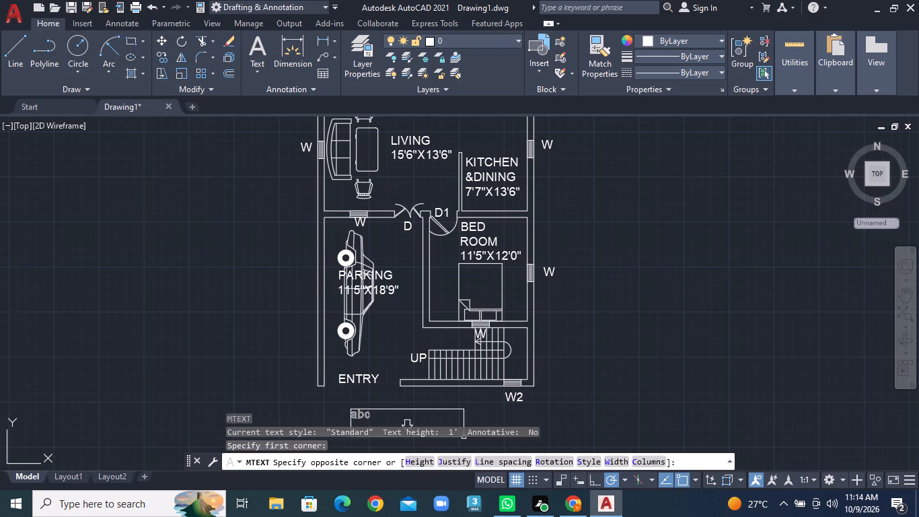
click(577, 429)
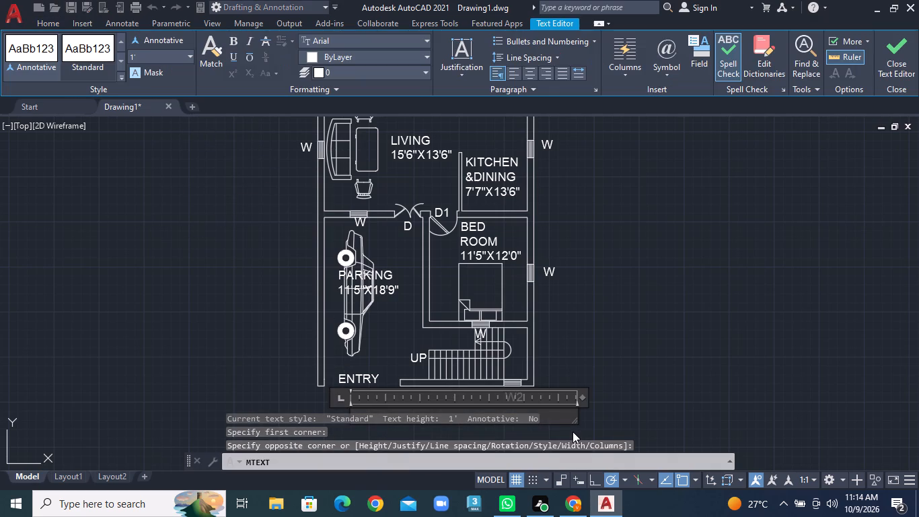
text(250)
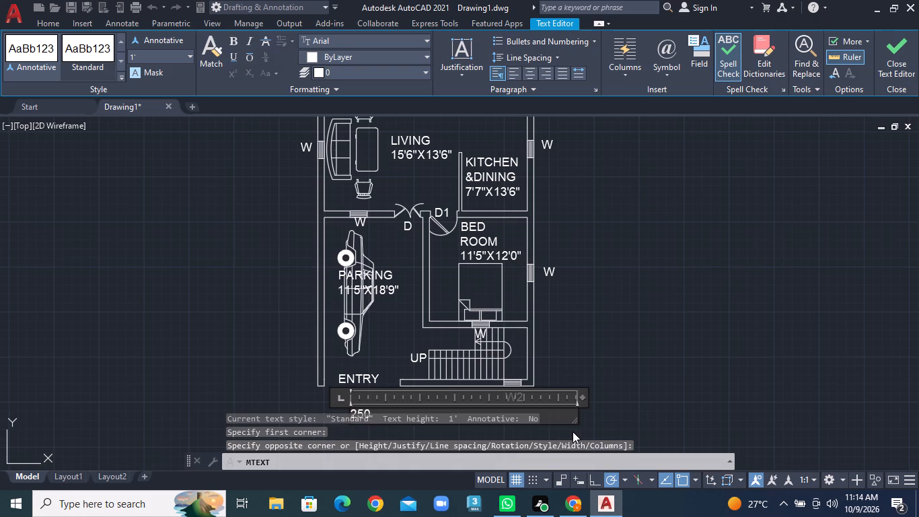
key(BackSpace)
key(1)
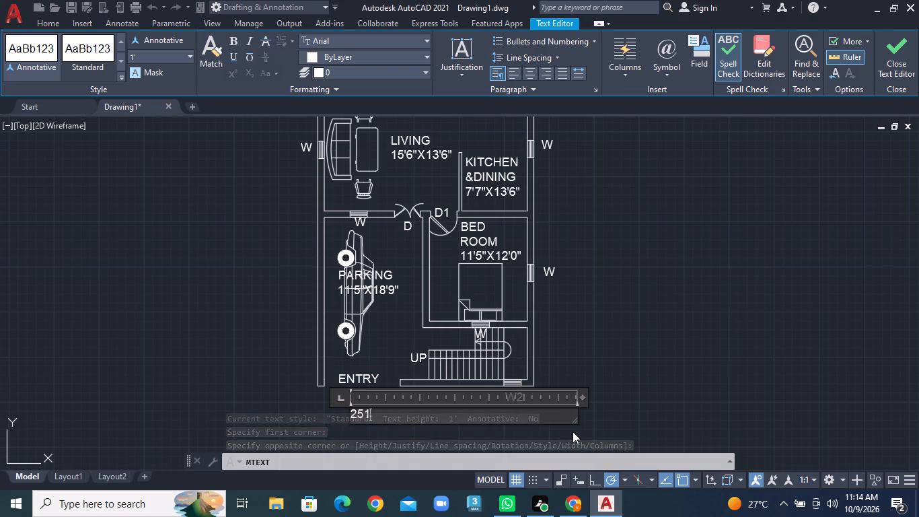
text(0")
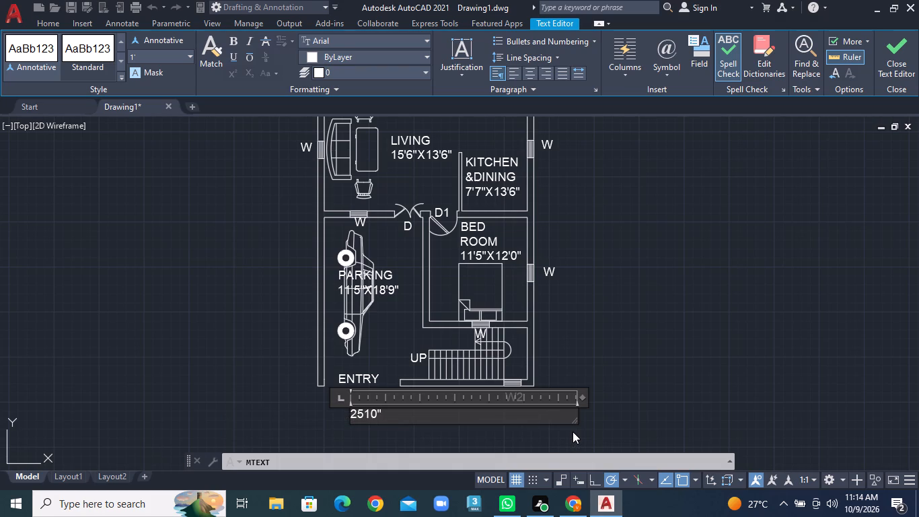
key(BackSpace)
key(BackSpace)
key(BackSpace)
key(apostrophe)
text(0")
key(x)
text(55)
text('0")
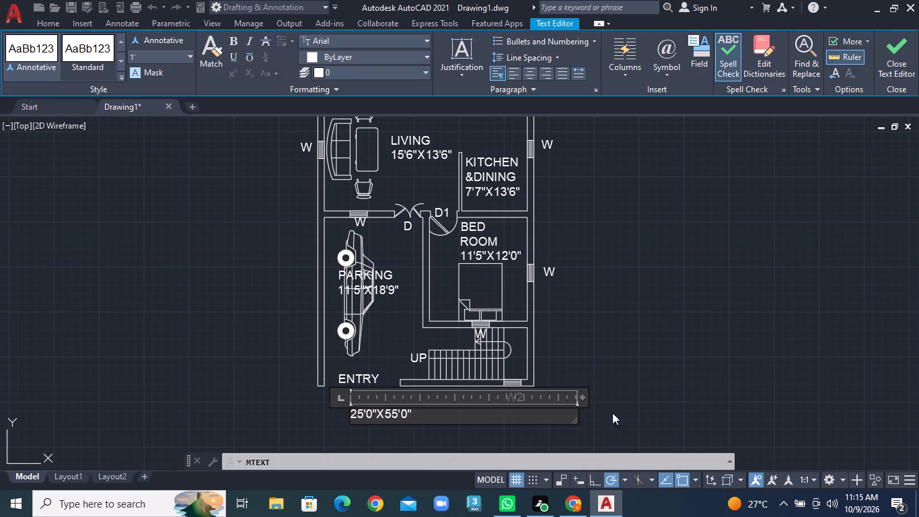
click(621, 370)
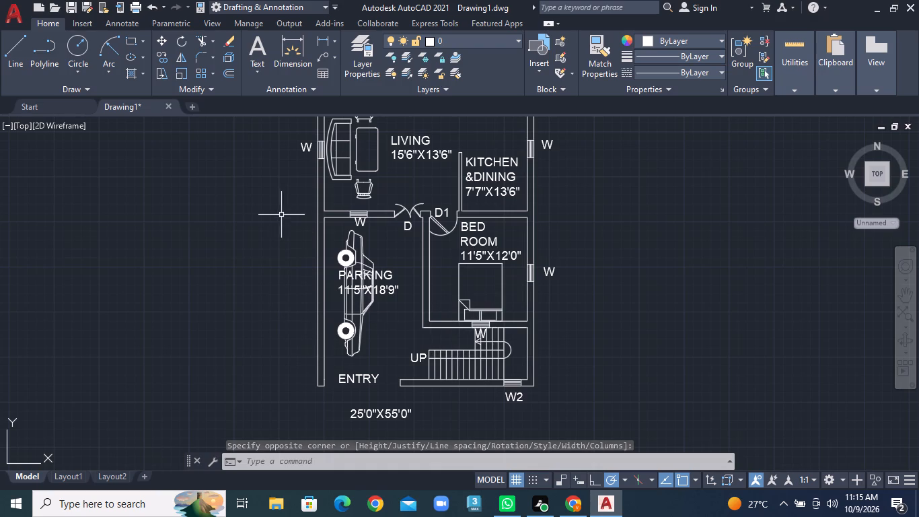
Add the multiline text AB beside the 25'0"X55'0" size title, to its left.
key(m)
key(t)
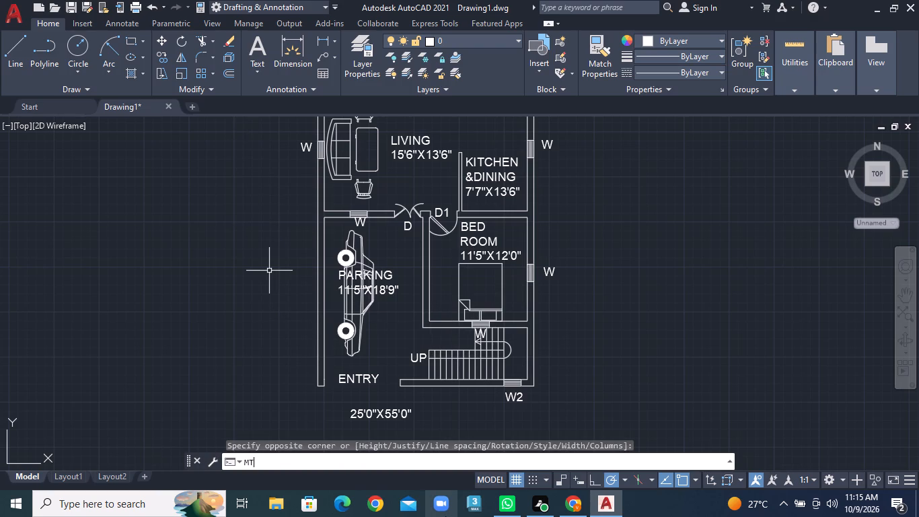
key(Return)
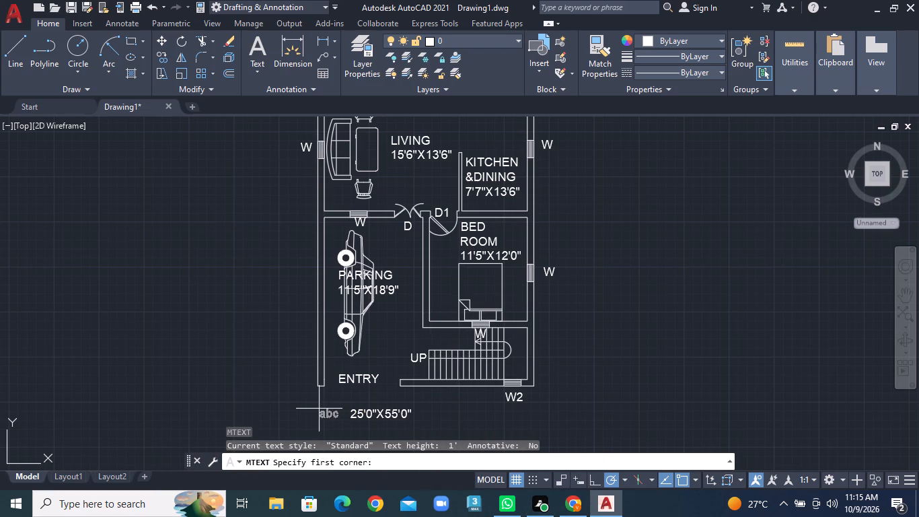
click(303, 400)
click(346, 423)
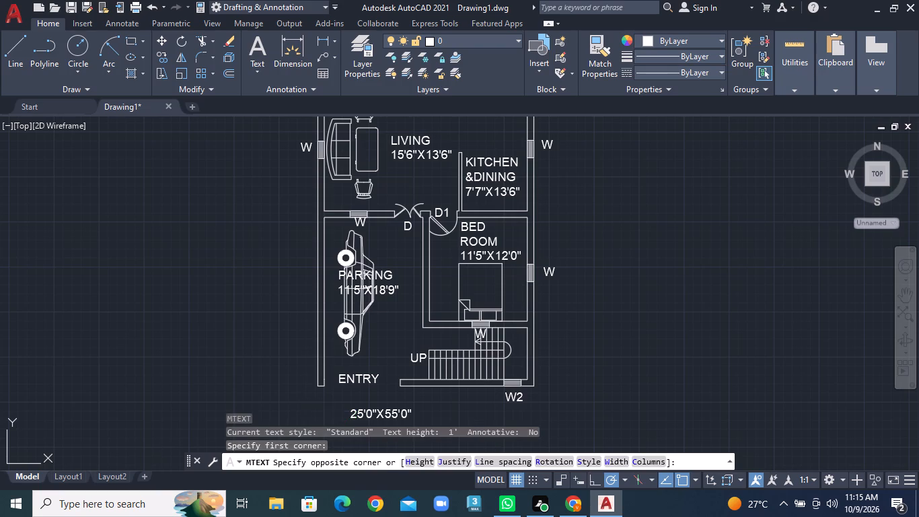
key(a)
key(b)
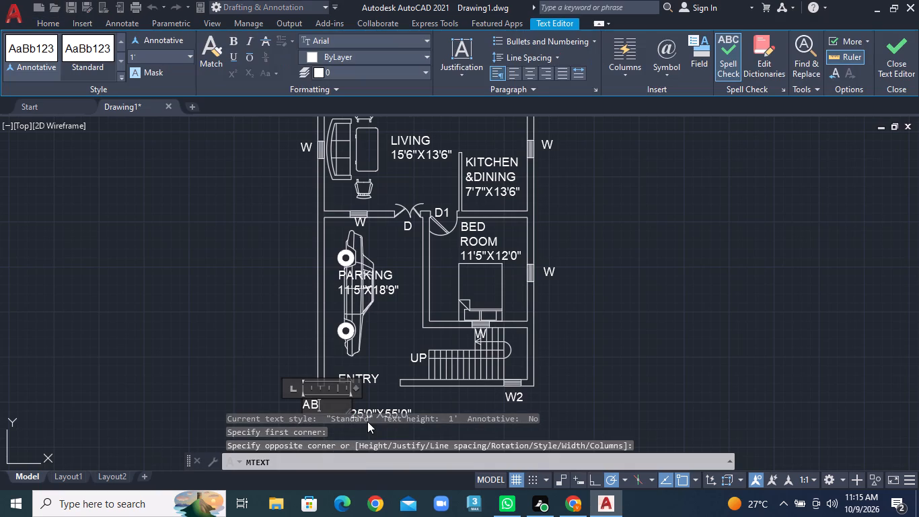
click(618, 386)
Move the AB text closer to the 25'0"X55'0" title, roughly level with it and below the parking's outer wall.
scroll(477, 277, down, 1)
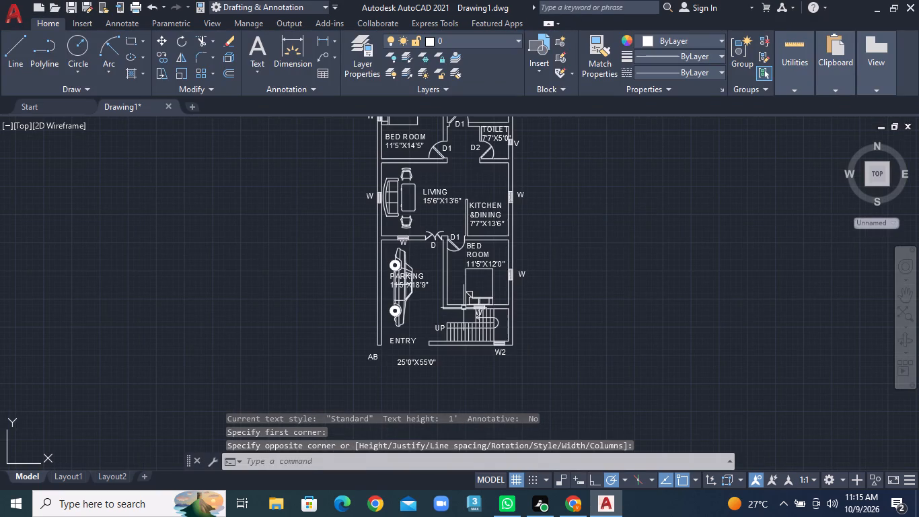
scroll(403, 355, up, 3)
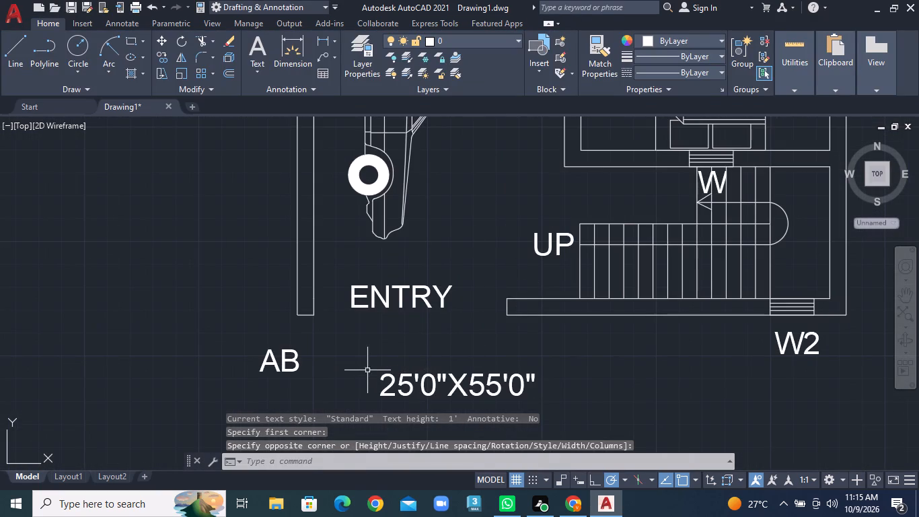
click(158, 40)
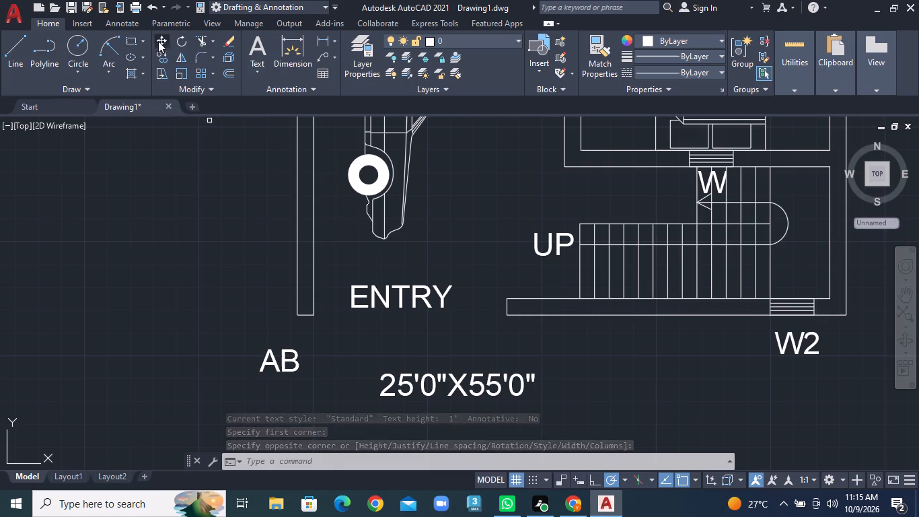
click(268, 366)
right_click(268, 366)
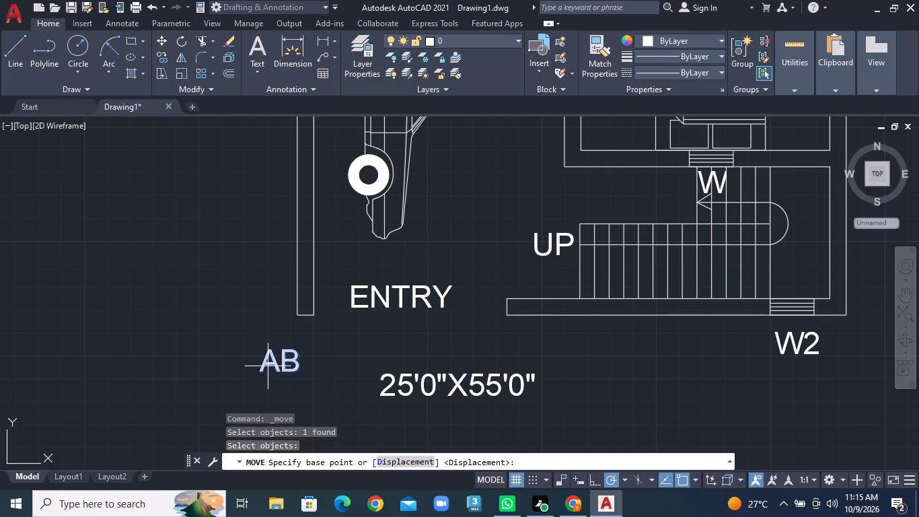
click(264, 350)
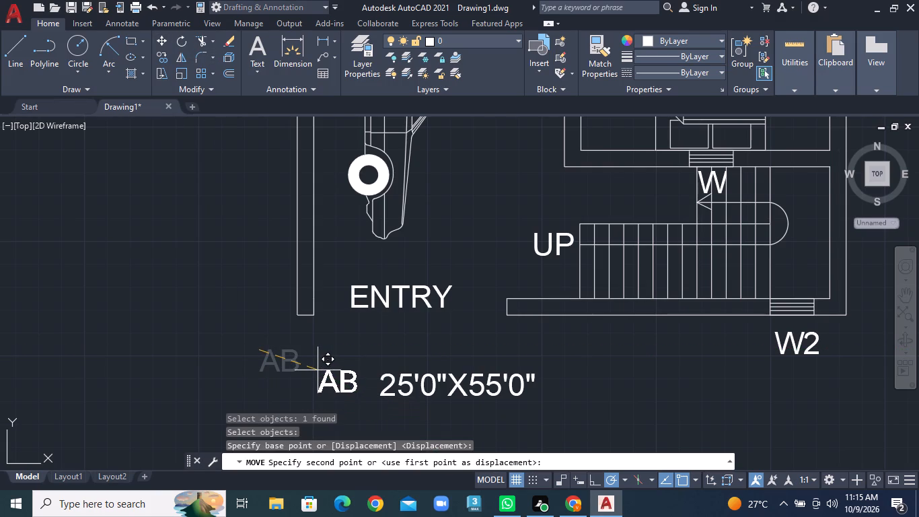
click(307, 370)
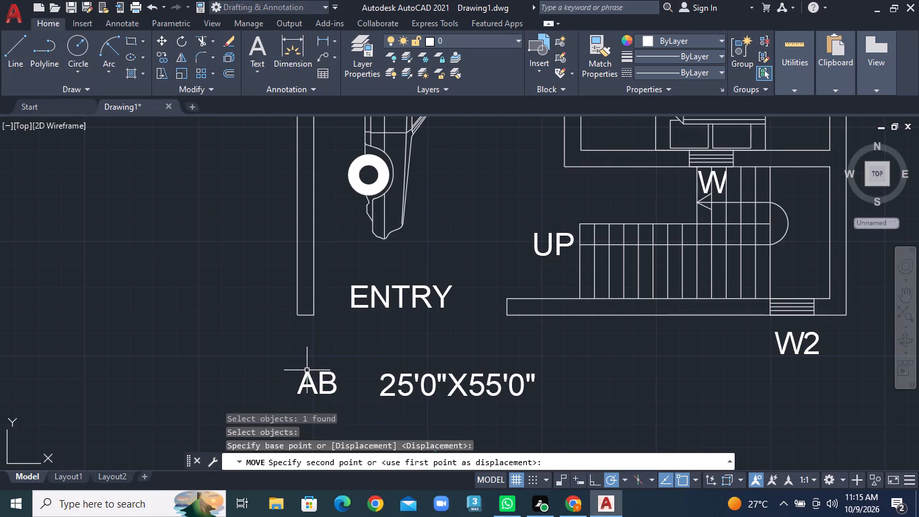
Move the 25'0"X55'0" title about 6'-2" horizontally to the right, away from the AB text.
scroll(353, 353, down, 1)
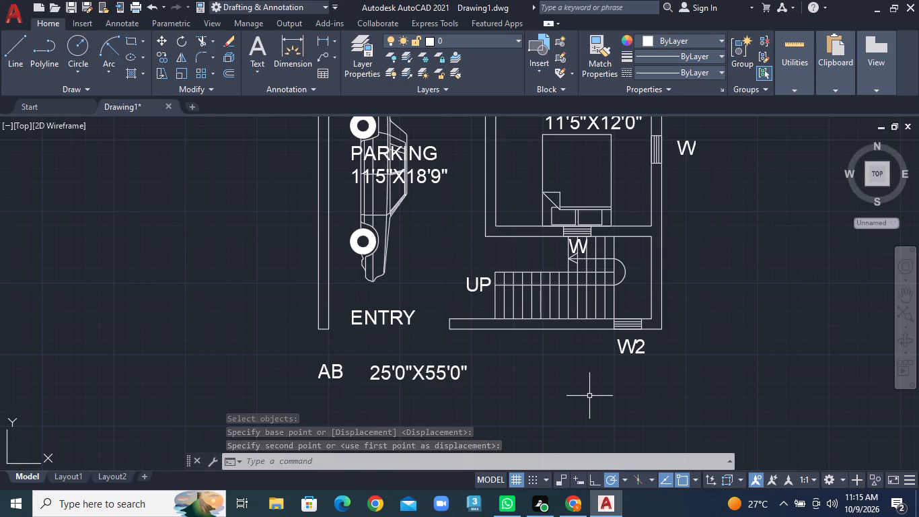
click(427, 368)
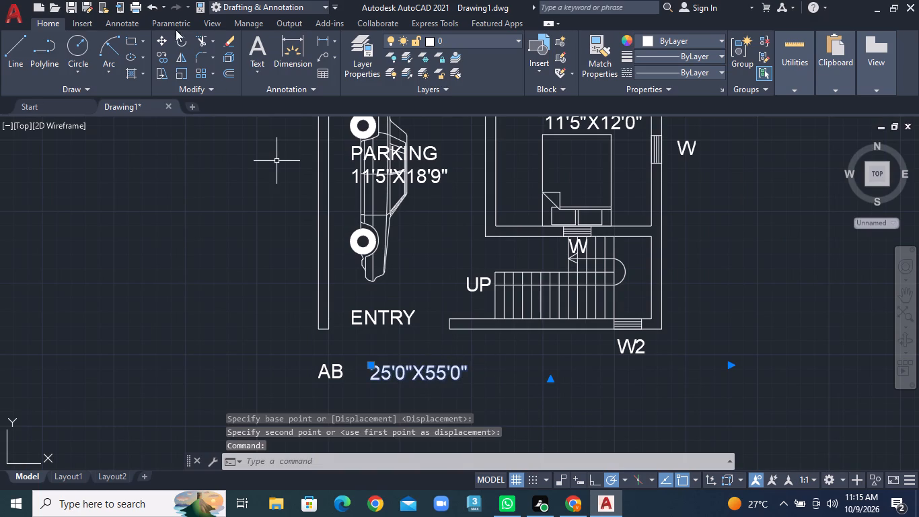
click(163, 42)
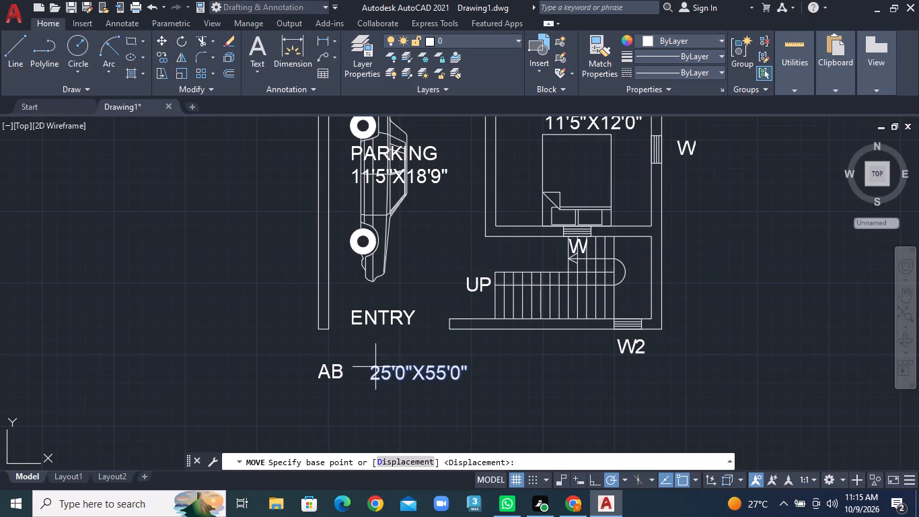
click(375, 367)
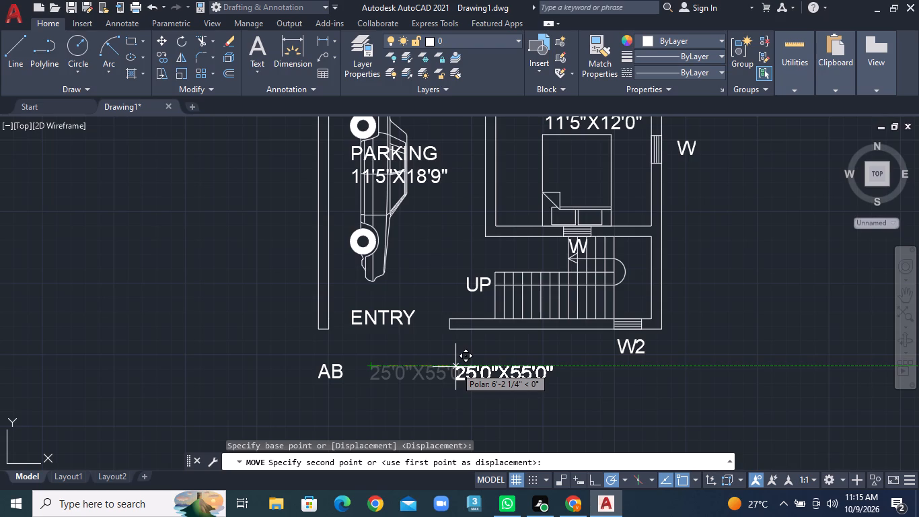
click(455, 367)
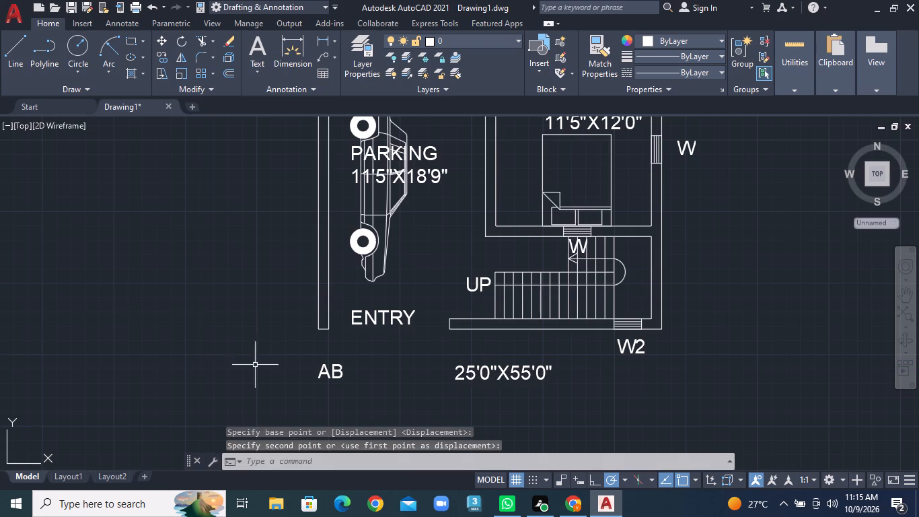
Move the AB text right so it sits directly beneath the ENTRY label, level with the size title.
click(331, 372)
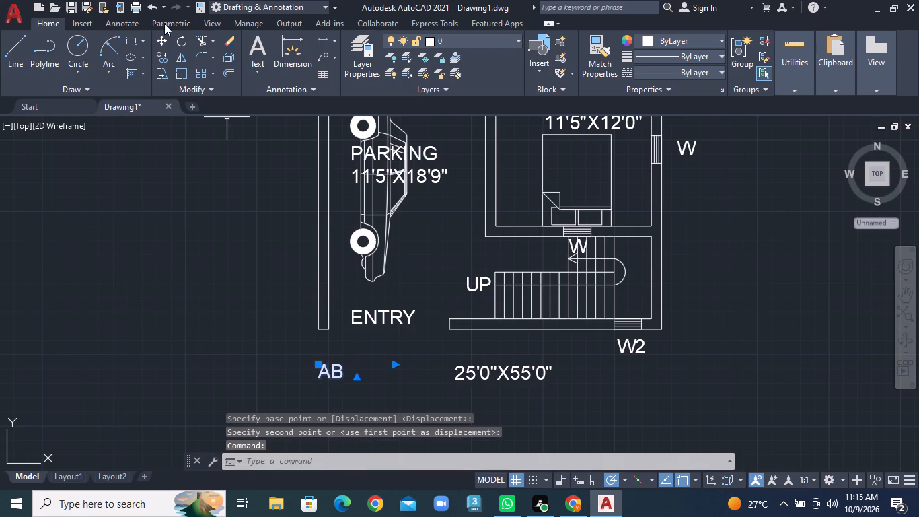
click(162, 35)
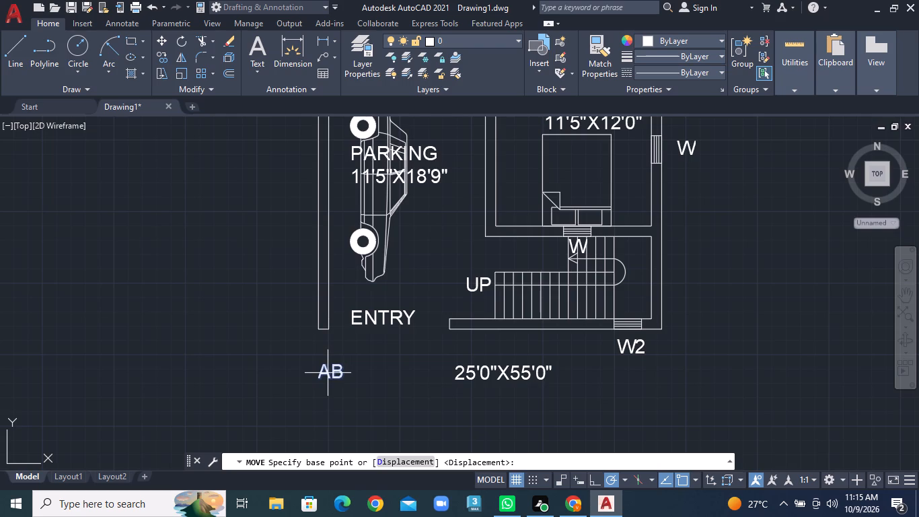
click(328, 373)
click(367, 368)
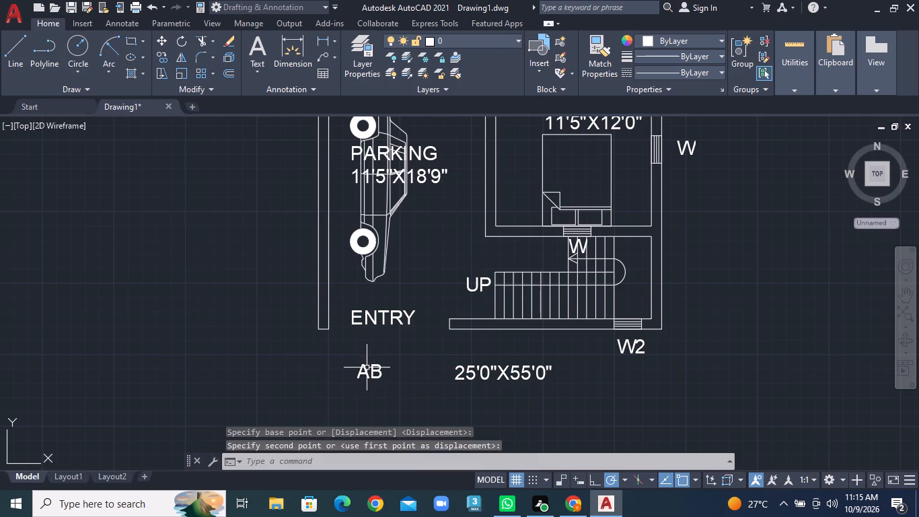
scroll(805, 378, down, 2)
middle_drag(754, 371, 628, 425)
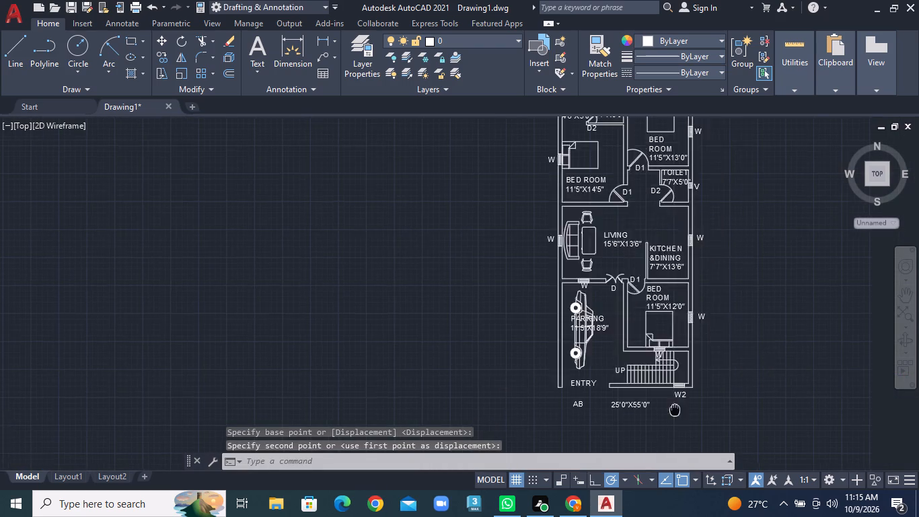
middle_drag(628, 425, 609, 429)
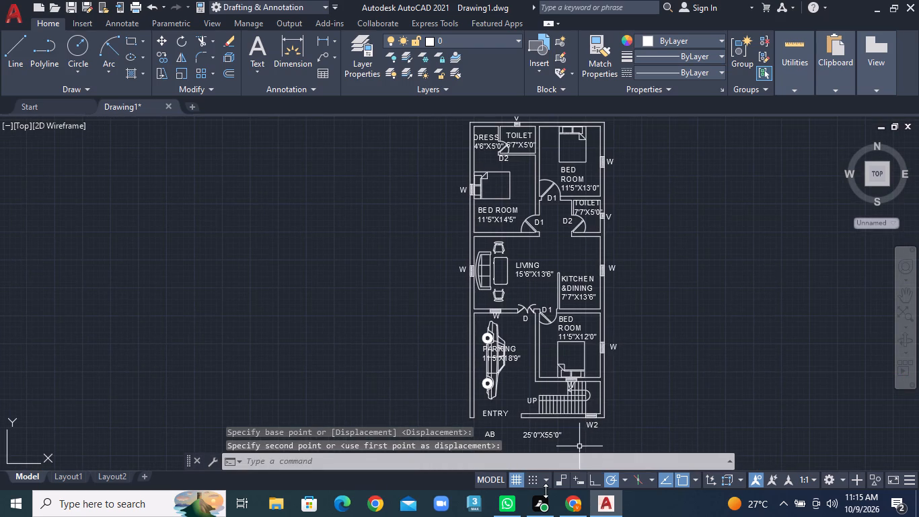
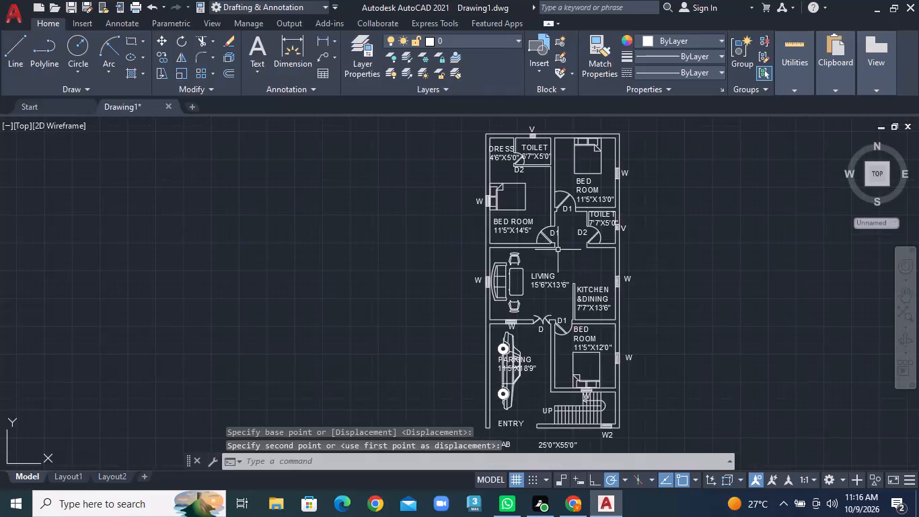
Review the whole floor plan, from the rear bedrooms down to the parking, stairs and the AB and 25'0"X55'0" texts.
scroll(555, 243, up, 2)
scroll(576, 217, down, 2)
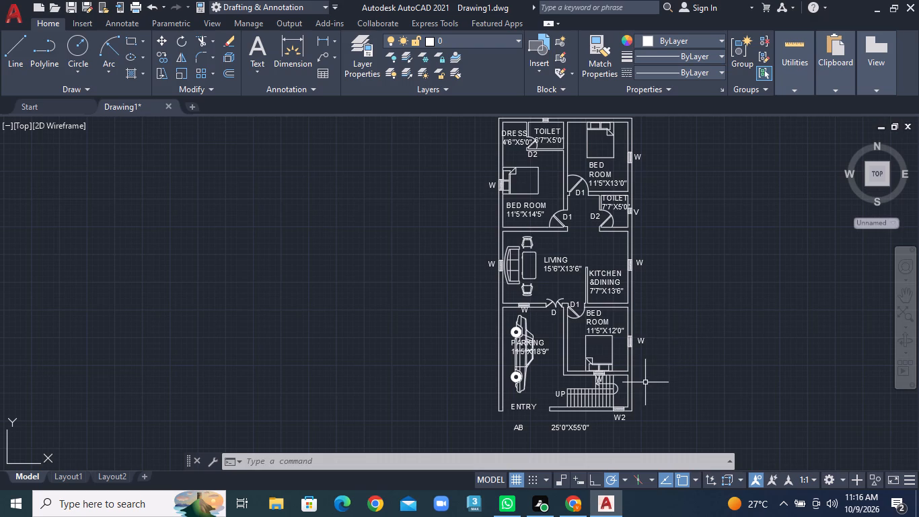
scroll(645, 382, up, 1)
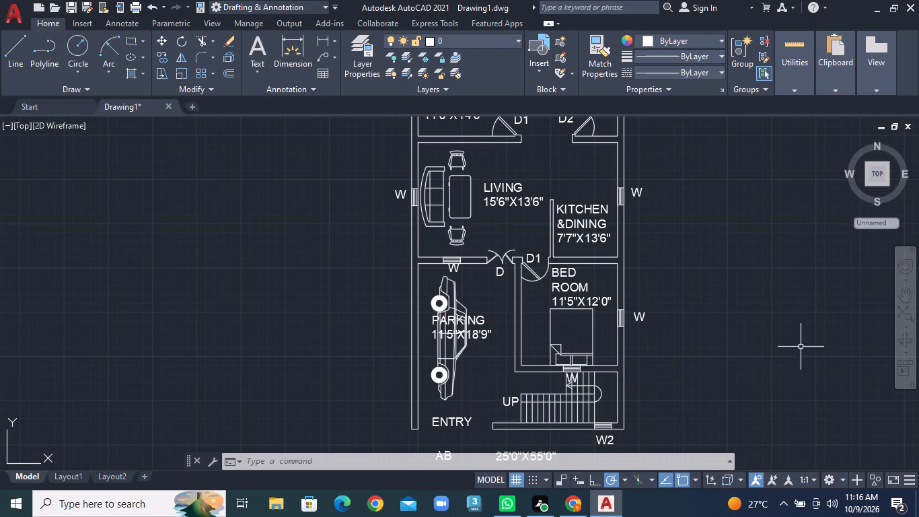
click(906, 295)
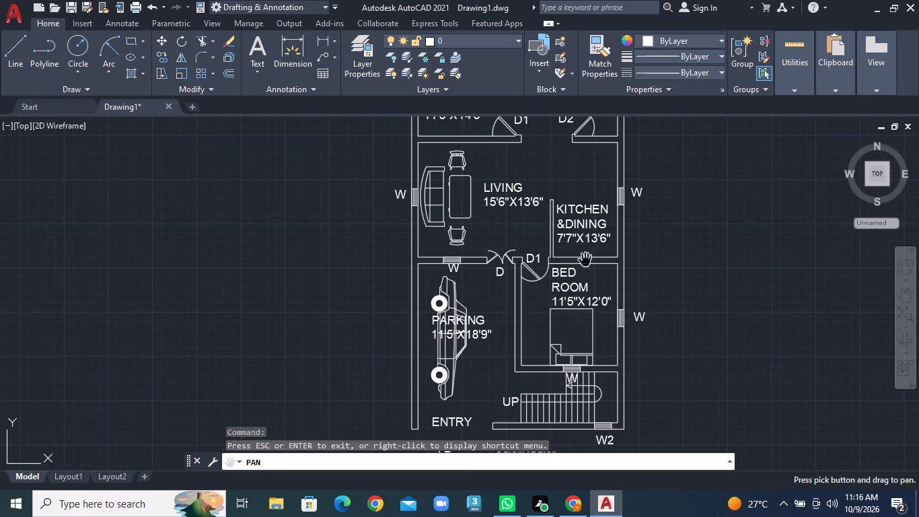
middle_drag(584, 262, 562, 392)
scroll(572, 367, down, 1)
scroll(549, 256, down, 1)
middle_drag(550, 336, 545, 266)
scroll(546, 296, up, 1)
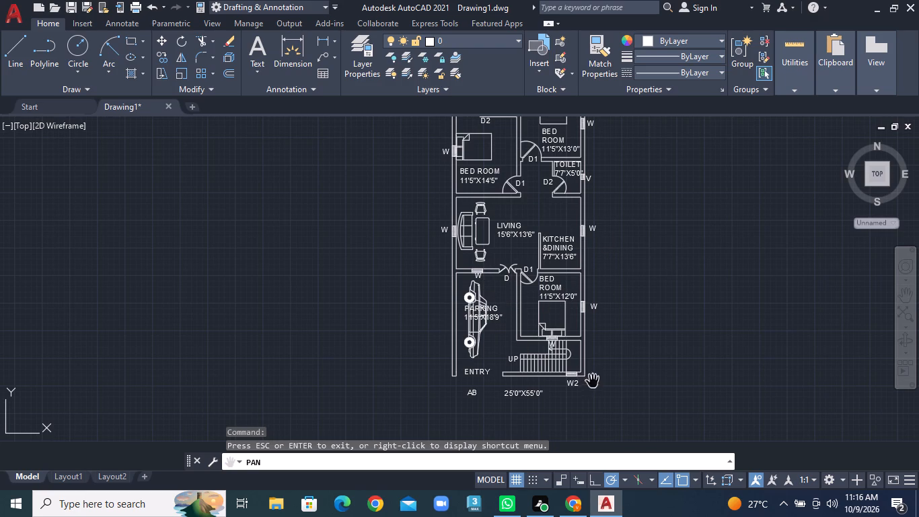
scroll(692, 304, down, 2)
scroll(618, 289, up, 2)
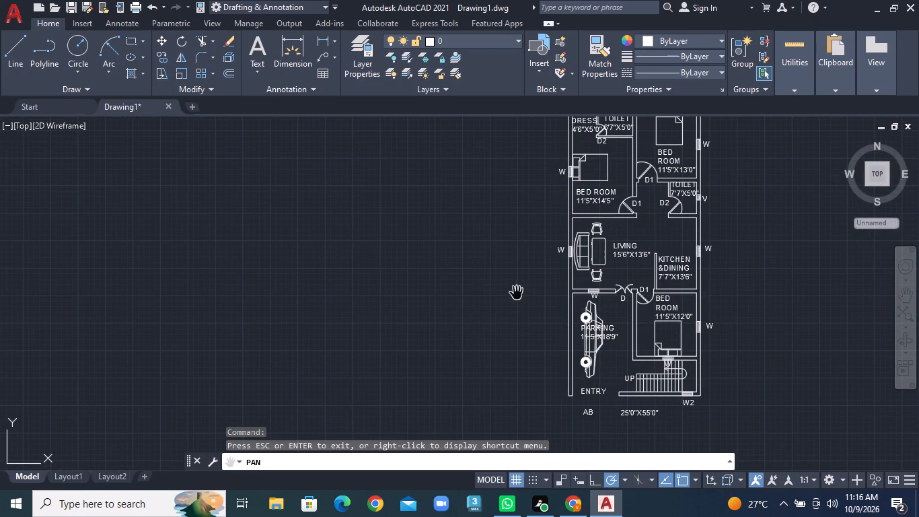
scroll(553, 273, down, 2)
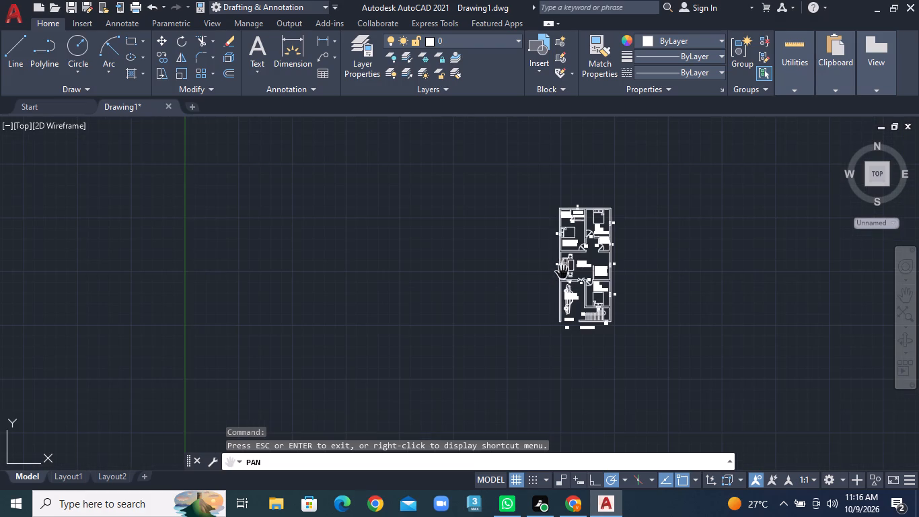
scroll(566, 277, up, 2)
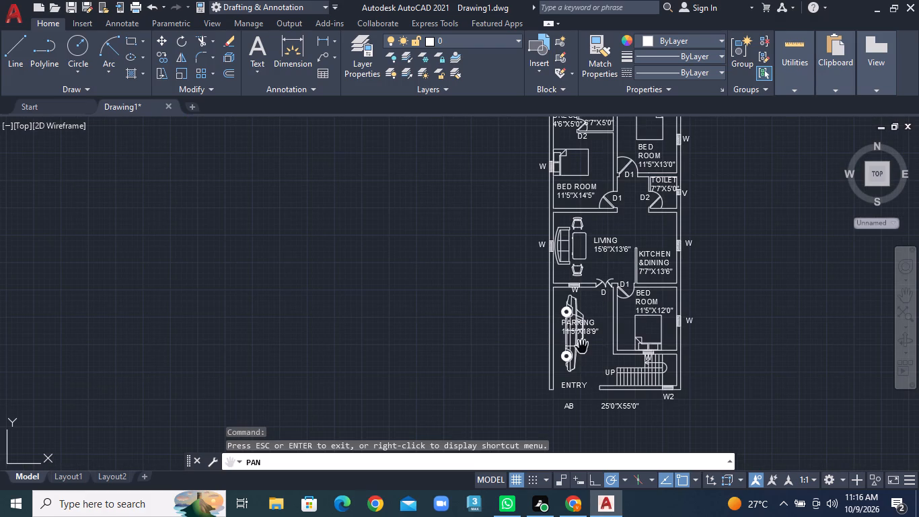
scroll(582, 347, down, 1)
scroll(588, 335, up, 1)
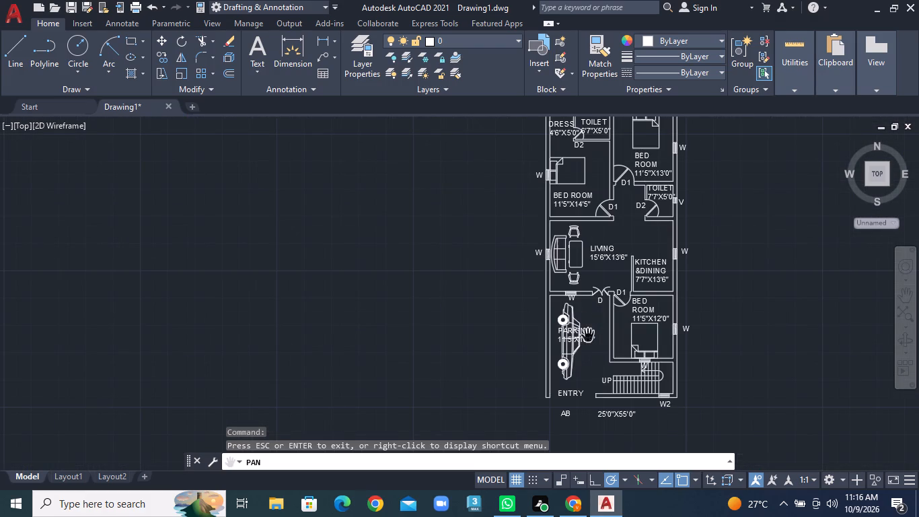
scroll(588, 335, down, 1)
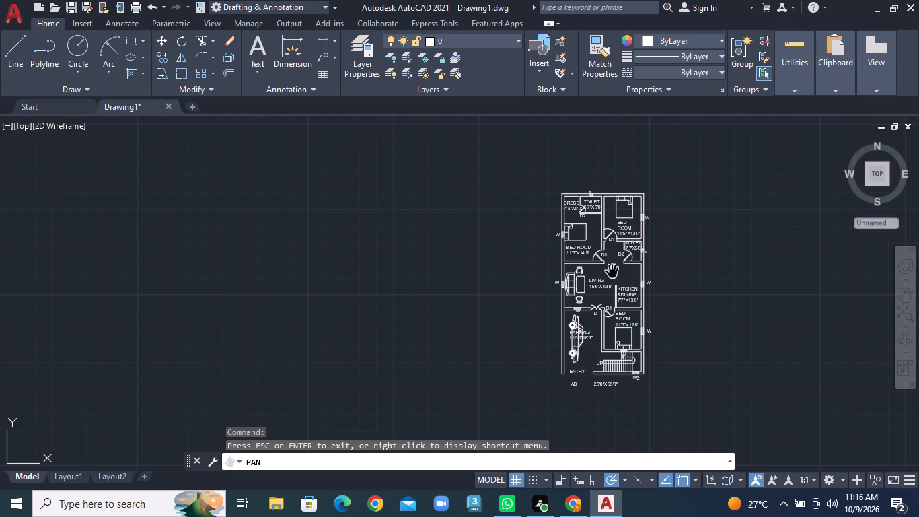
scroll(544, 287, up, 1)
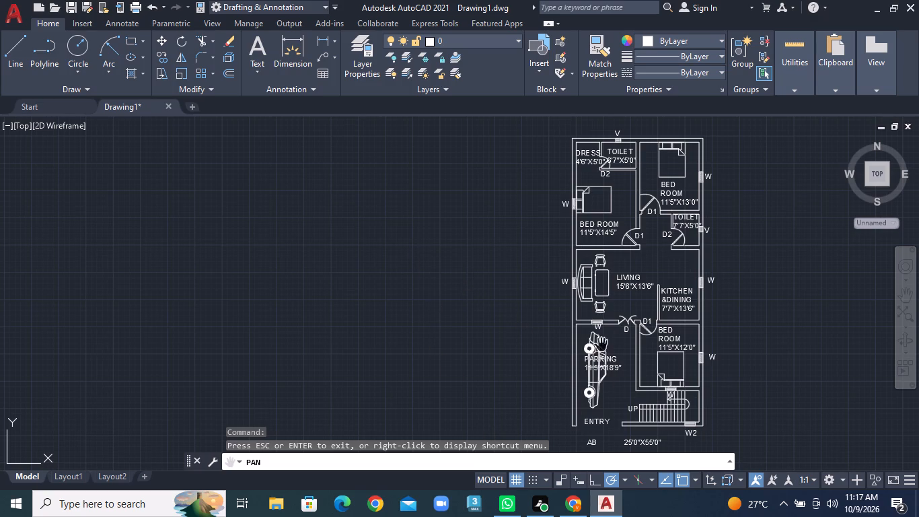
scroll(601, 345, up, 2)
scroll(566, 337, down, 2)
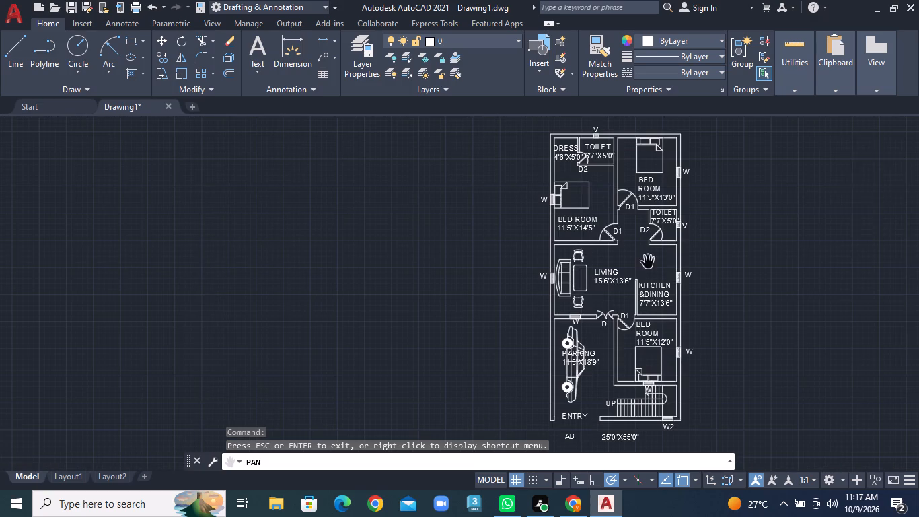
scroll(447, 291, down, 1)
Examine the rear rooms up close: the dress, toilets and two bedrooms with their beds, size texts and door, window and ventilator labels.
drag(439, 273, 433, 364)
drag(429, 339, 333, 174)
drag(429, 215, 432, 314)
scroll(431, 279, up, 2)
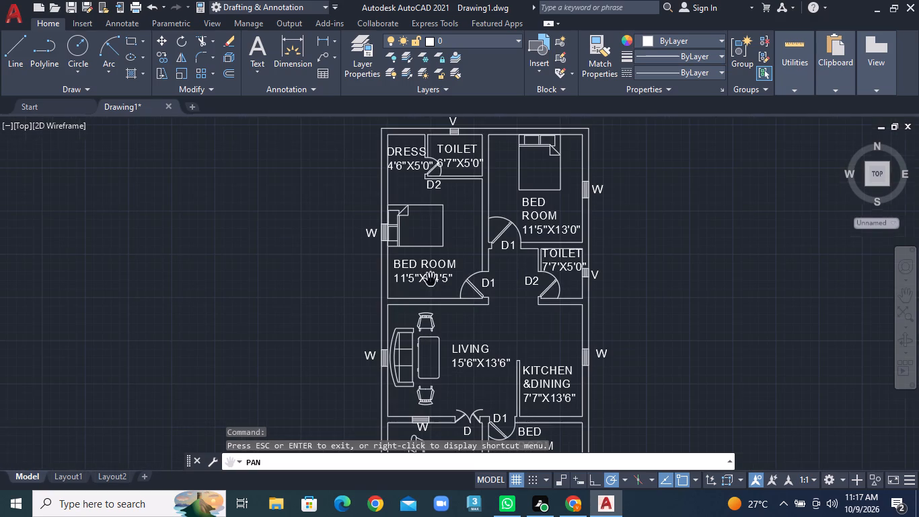
drag(377, 244, 385, 359)
scroll(507, 352, up, 3)
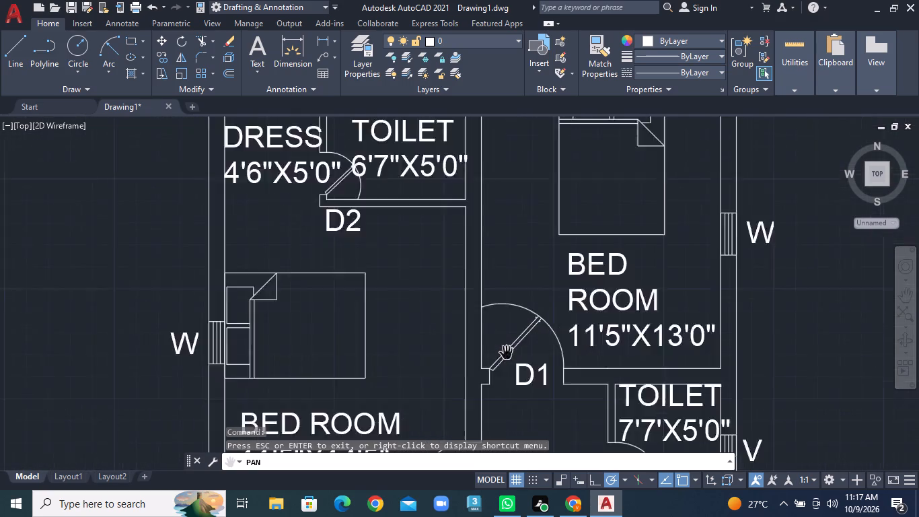
drag(533, 277, 490, 384)
scroll(519, 359, down, 2)
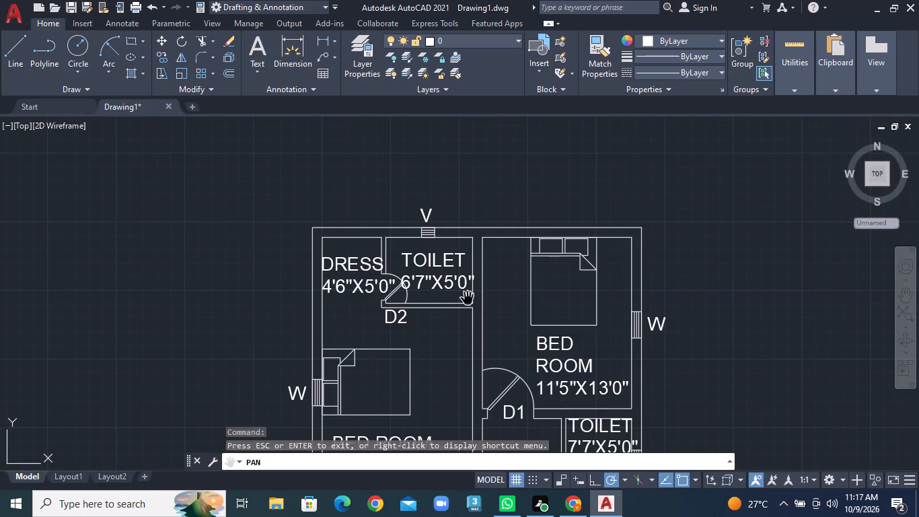
scroll(466, 296, up, 1)
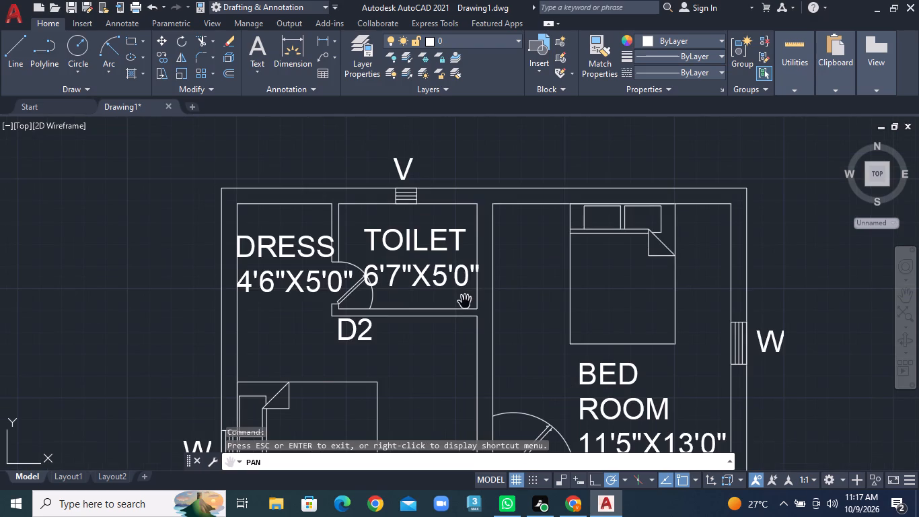
scroll(460, 306, down, 1)
drag(407, 318, 369, 333)
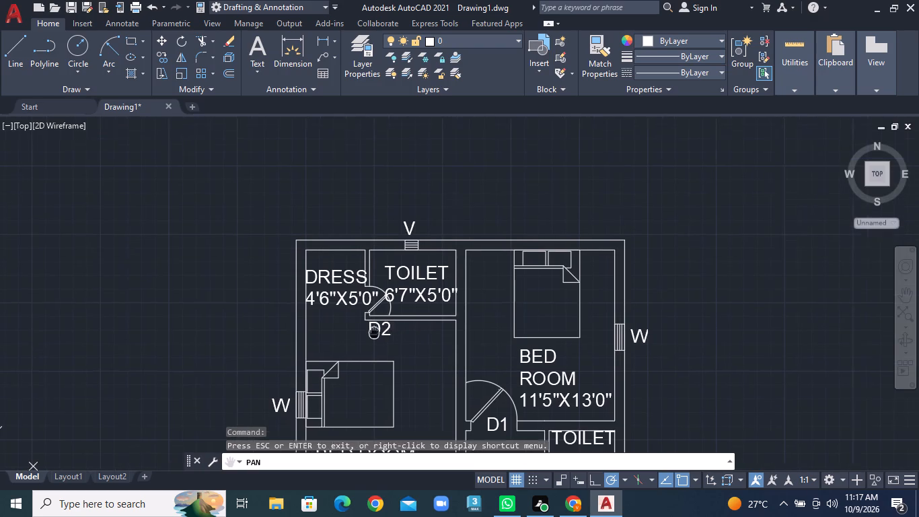
drag(369, 333, 344, 341)
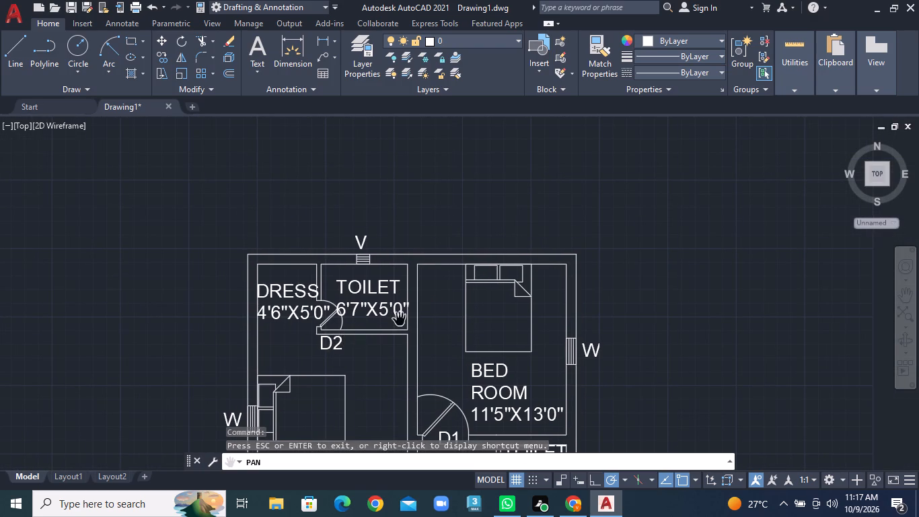
drag(435, 324, 472, 300)
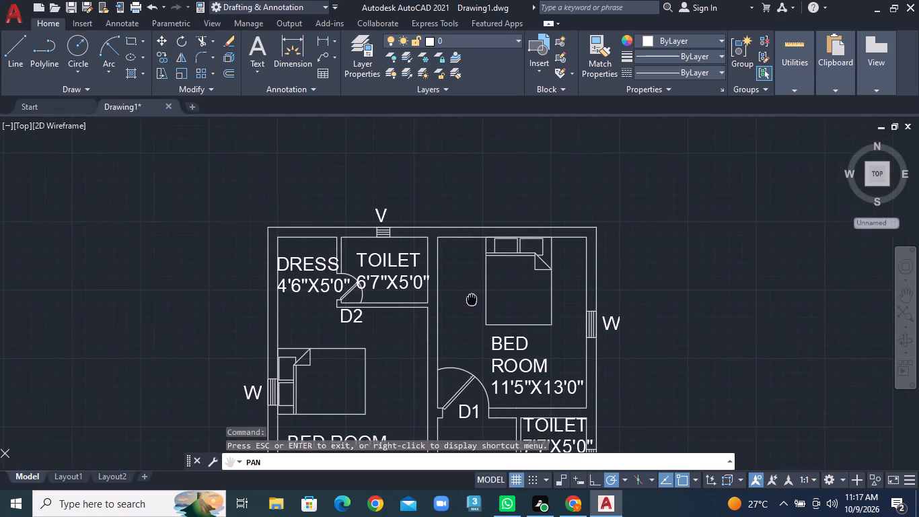
drag(472, 300, 463, 263)
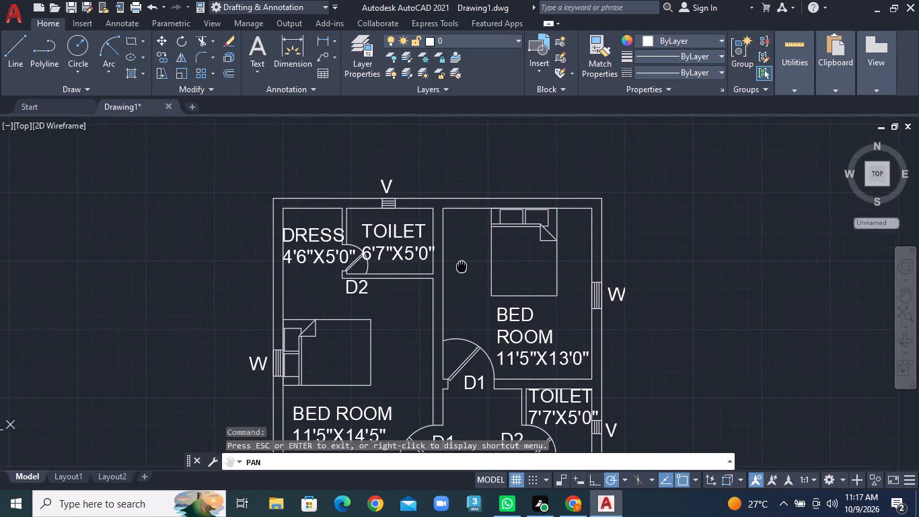
drag(463, 263, 464, 260)
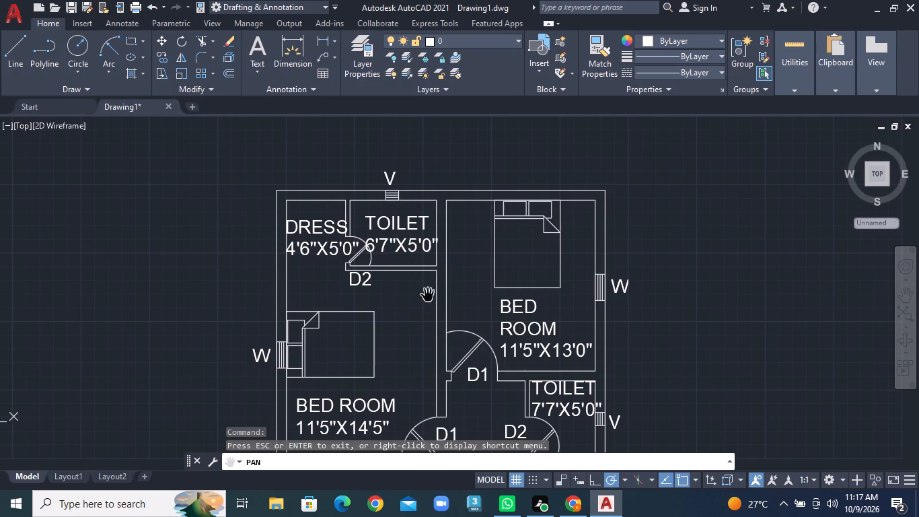
drag(394, 310, 404, 267)
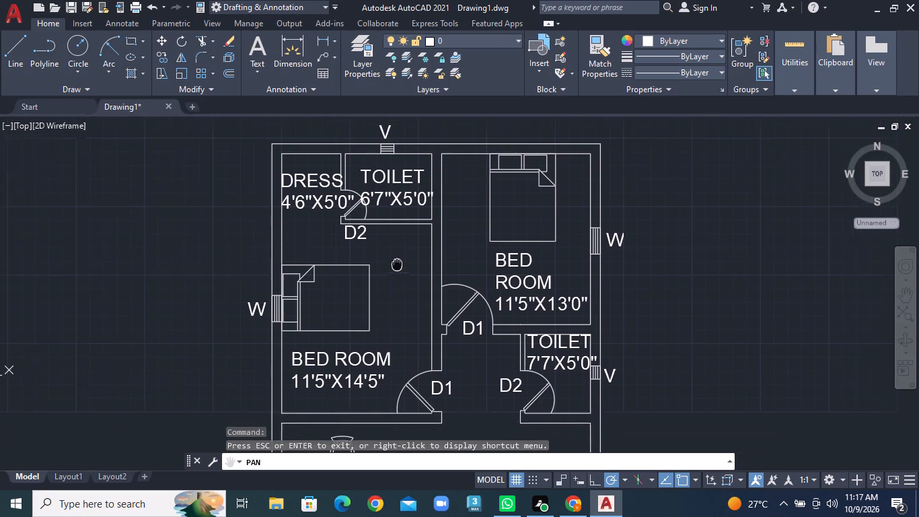
drag(404, 267, 378, 276)
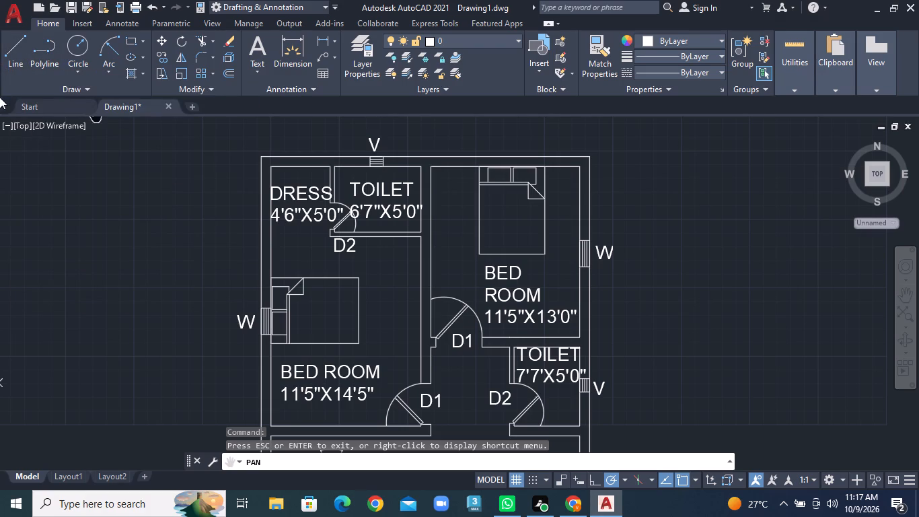
drag(192, 223, 279, 301)
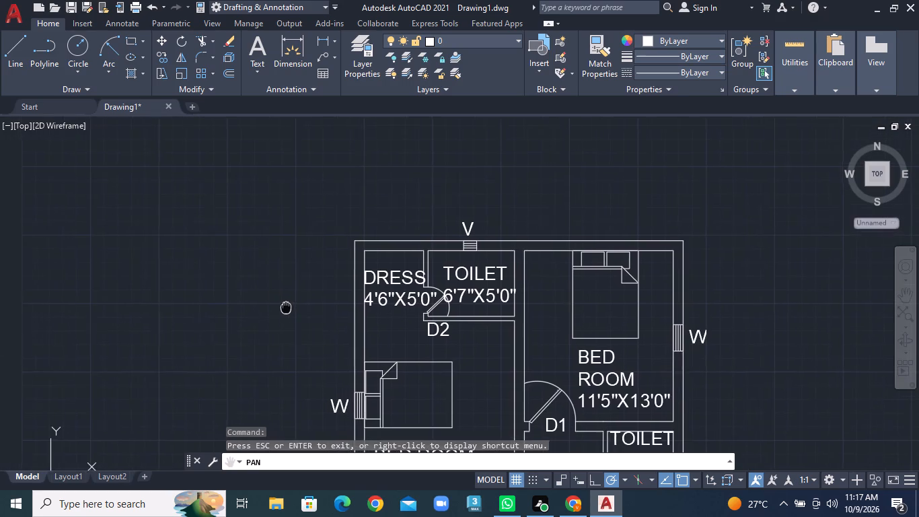
drag(279, 301, 254, 275)
drag(289, 287, 278, 286)
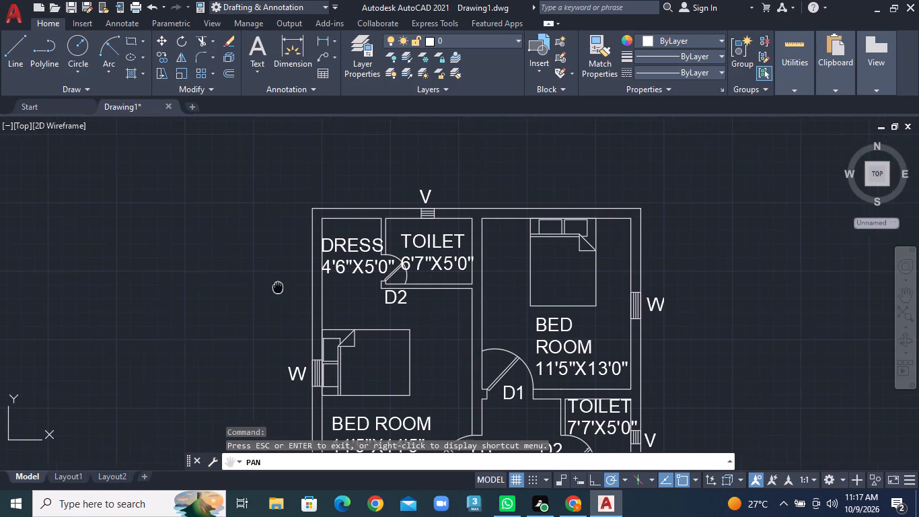
drag(278, 286, 294, 278)
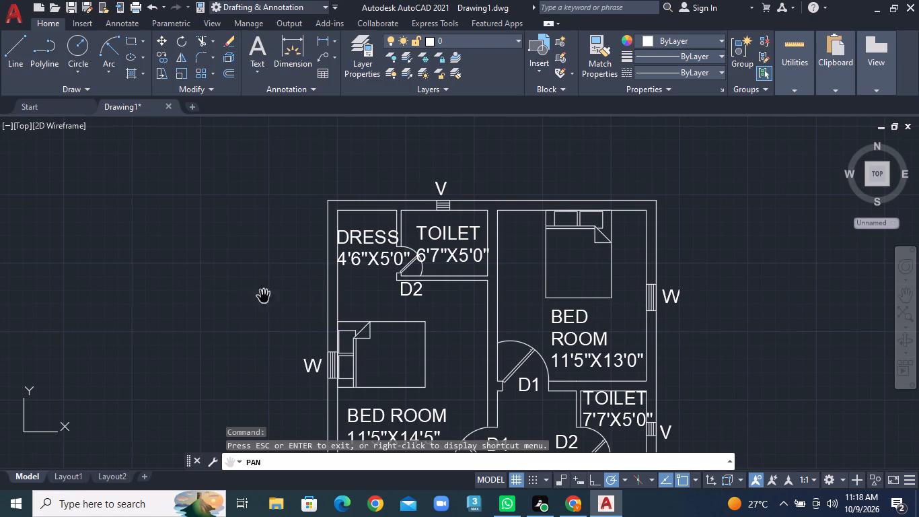
drag(350, 310, 320, 295)
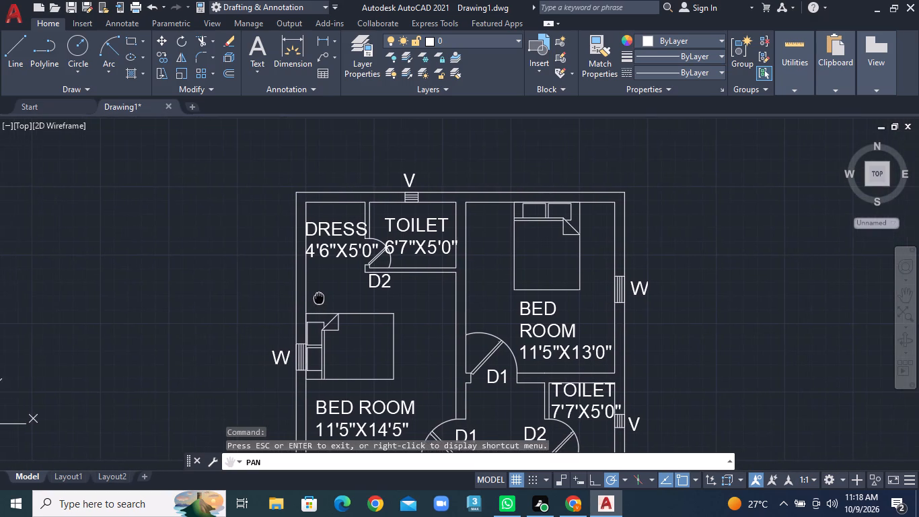
drag(320, 295, 313, 306)
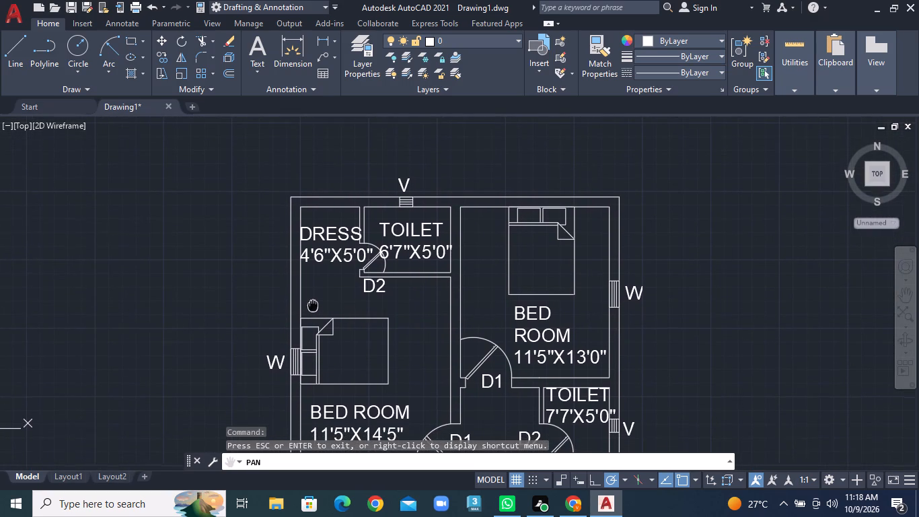
drag(313, 306, 313, 300)
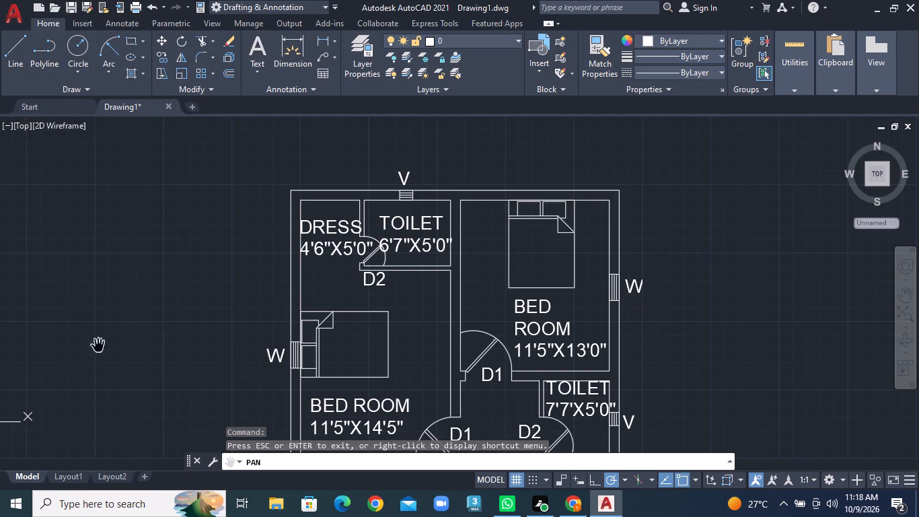
Look over the complete floor plan again, including living, kitchen, parking, stairs and the texts below the entry, dismissing the chat notification.
scroll(166, 359, down, 1)
scroll(427, 300, down, 1)
drag(341, 359, 351, 331)
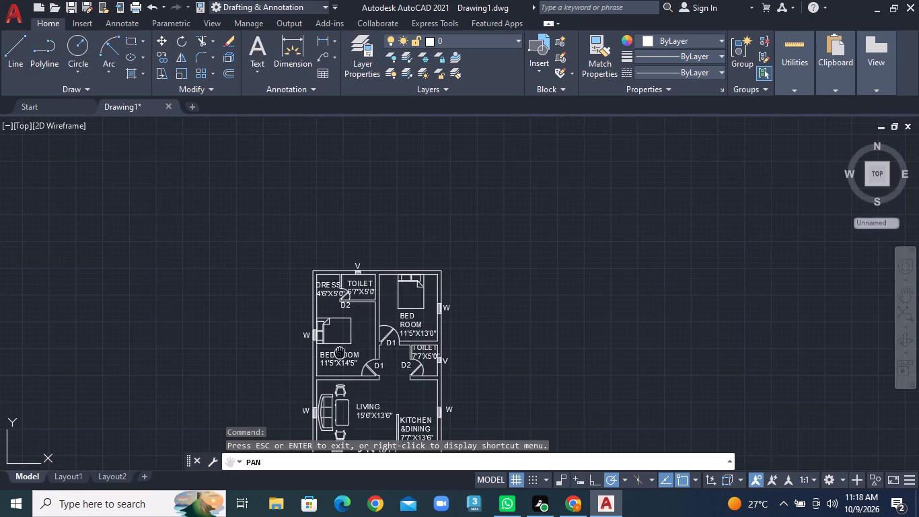
drag(351, 331, 428, 223)
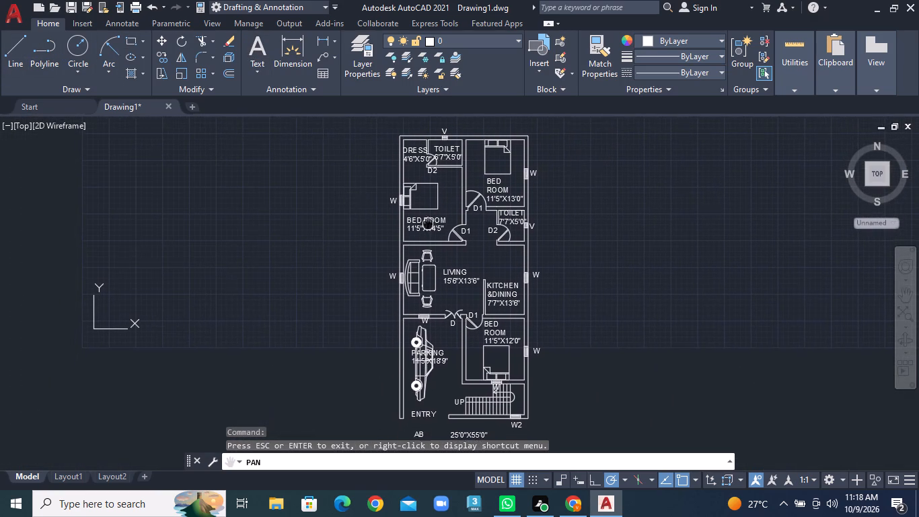
drag(428, 223, 428, 219)
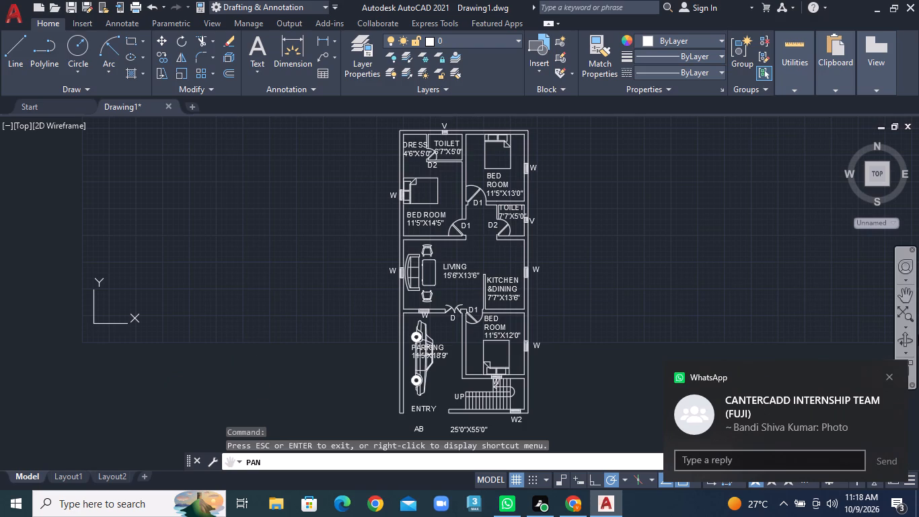
triple_click(889, 376)
drag(866, 380, 680, 380)
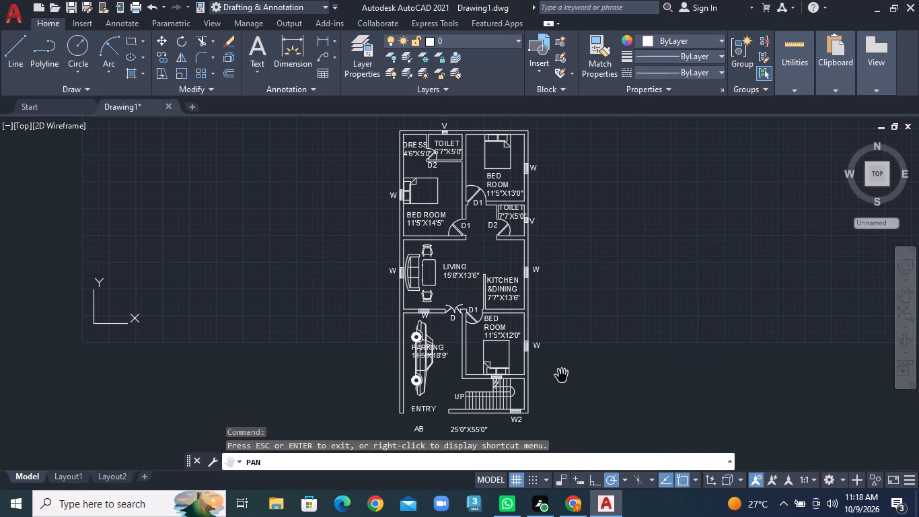
drag(501, 325, 360, 320)
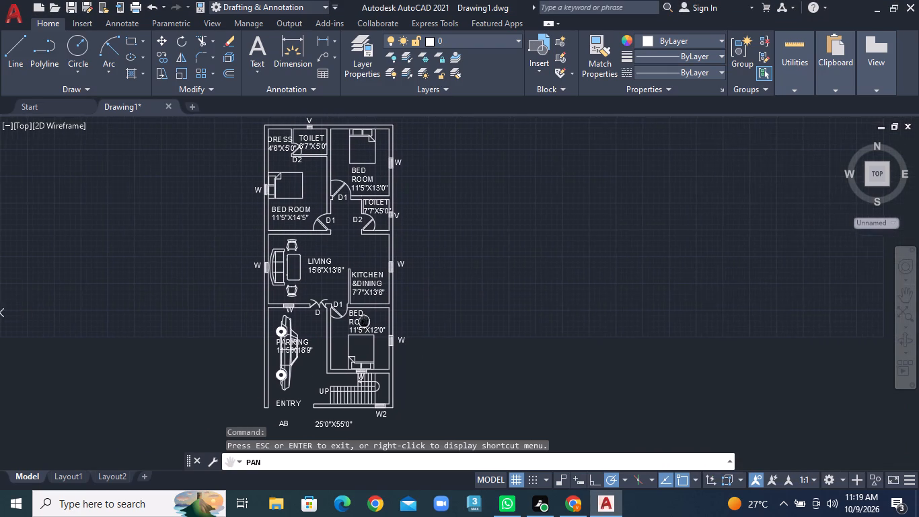
drag(360, 320, 554, 329)
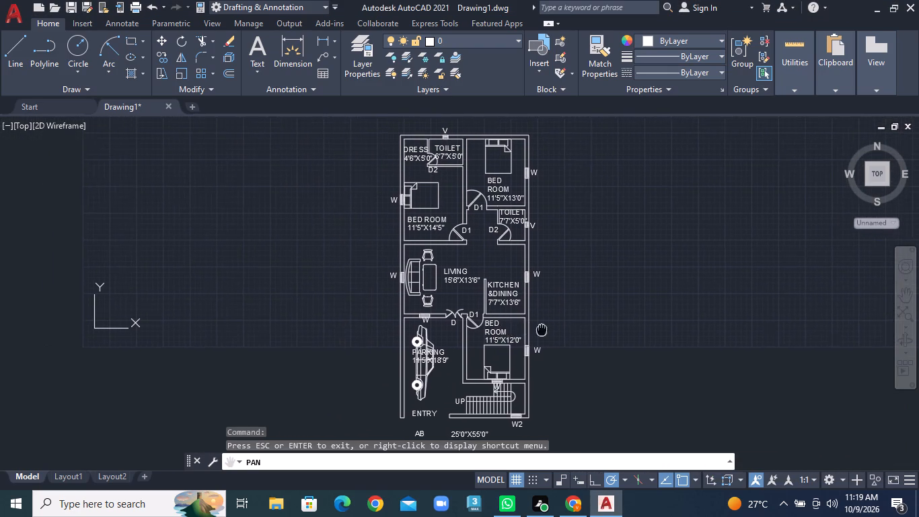
drag(554, 329, 691, 336)
click(694, 348)
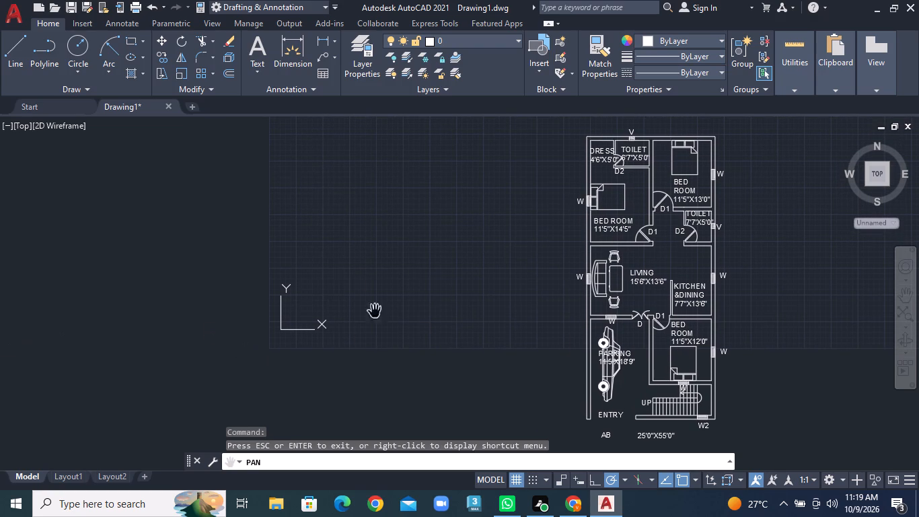
scroll(450, 335, down, 1)
scroll(453, 334, up, 2)
scroll(453, 334, down, 2)
drag(549, 372, 432, 349)
scroll(431, 349, up, 1)
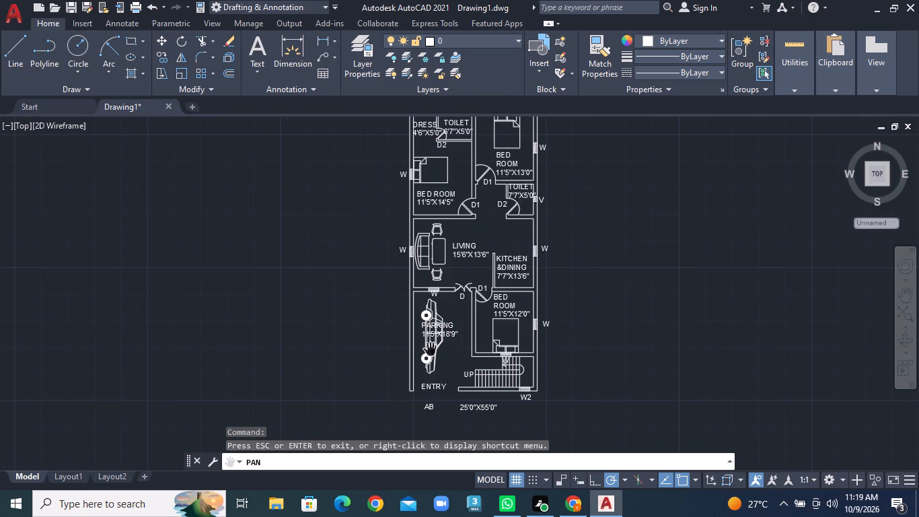
drag(422, 351, 408, 375)
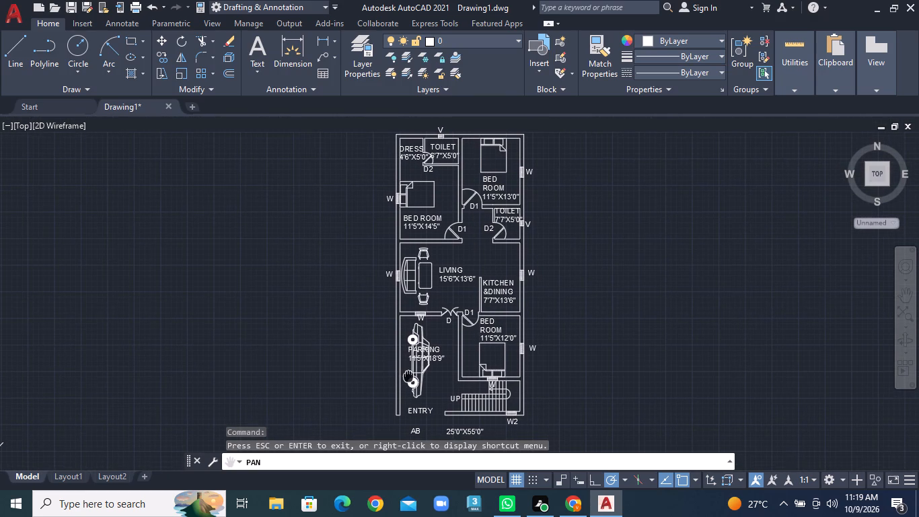
drag(408, 375, 408, 374)
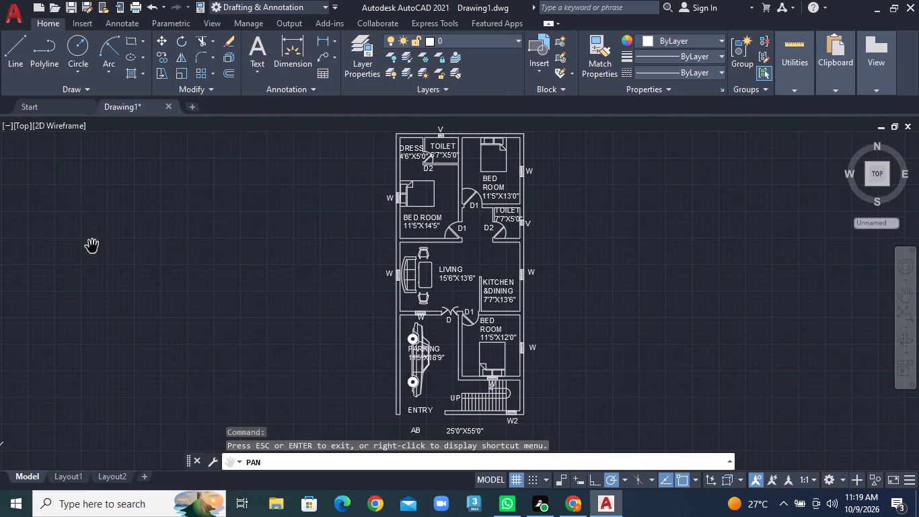
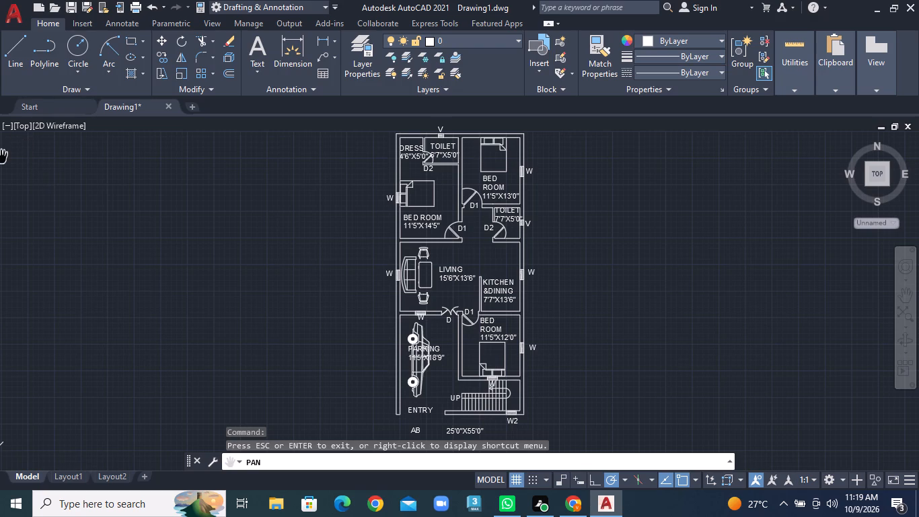
Examine the middle of the plan, covering living, kitchen and dining, parking and the front bedroom, against the whole layout.
key(Escape)
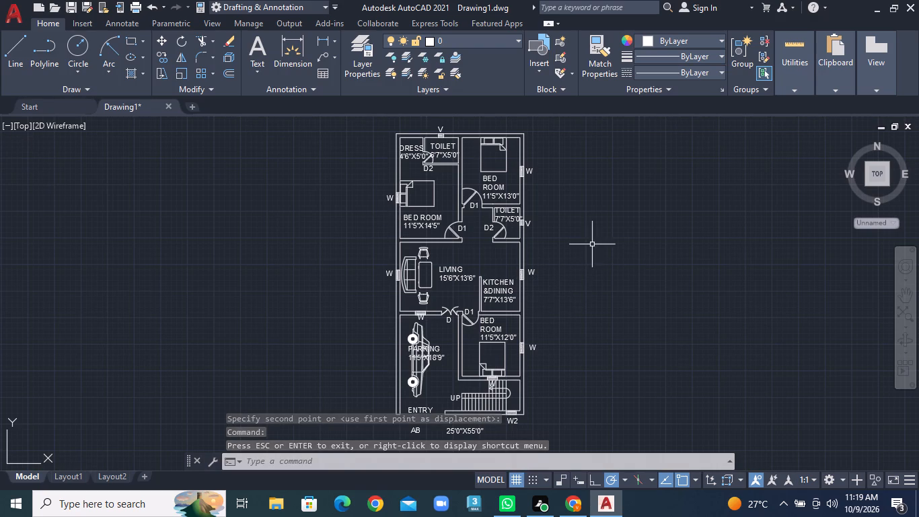
scroll(357, 350, down, 3)
scroll(371, 347, up, 4)
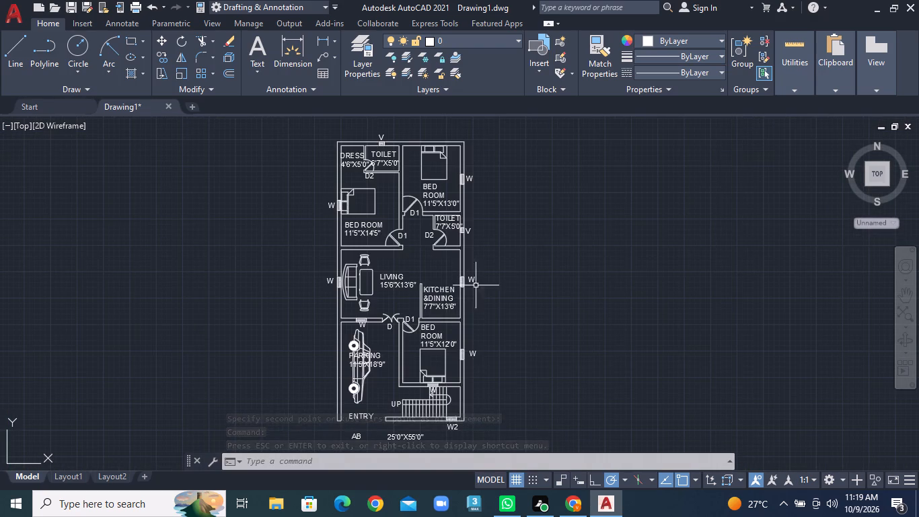
scroll(426, 298, up, 1)
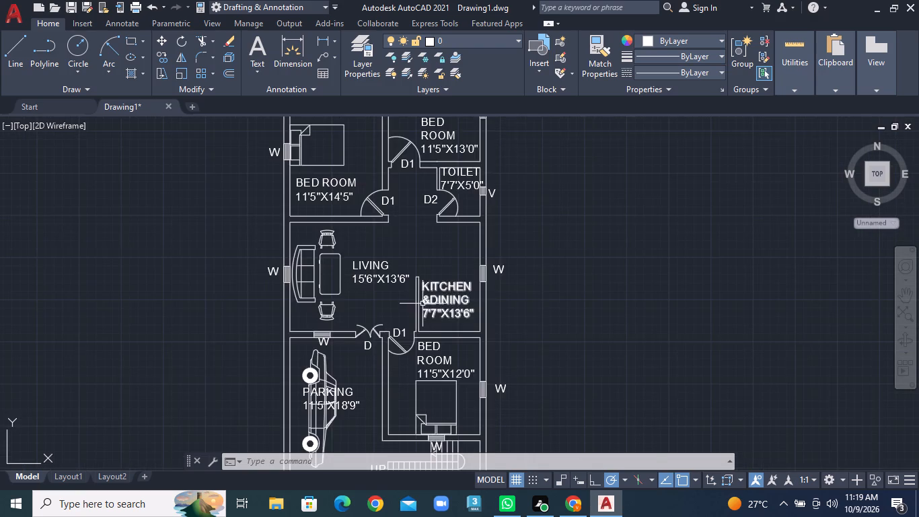
scroll(422, 304, down, 1)
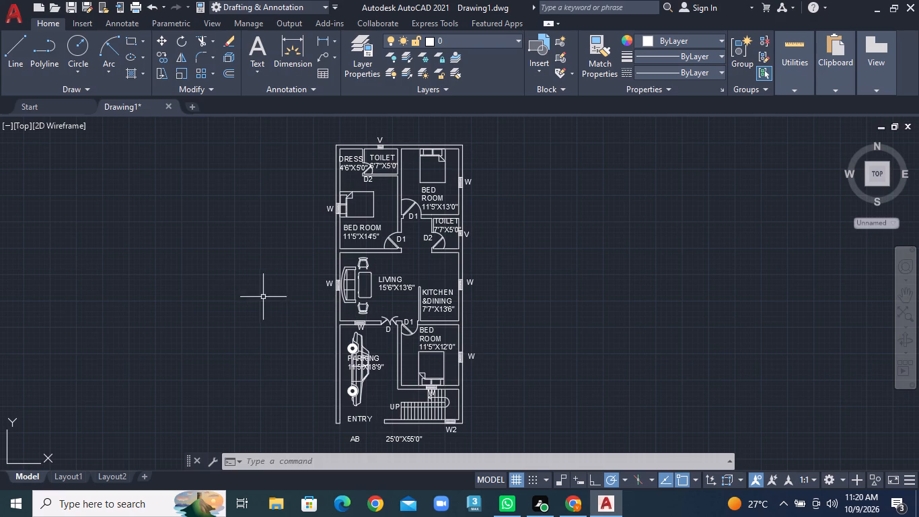
scroll(385, 306, up, 1)
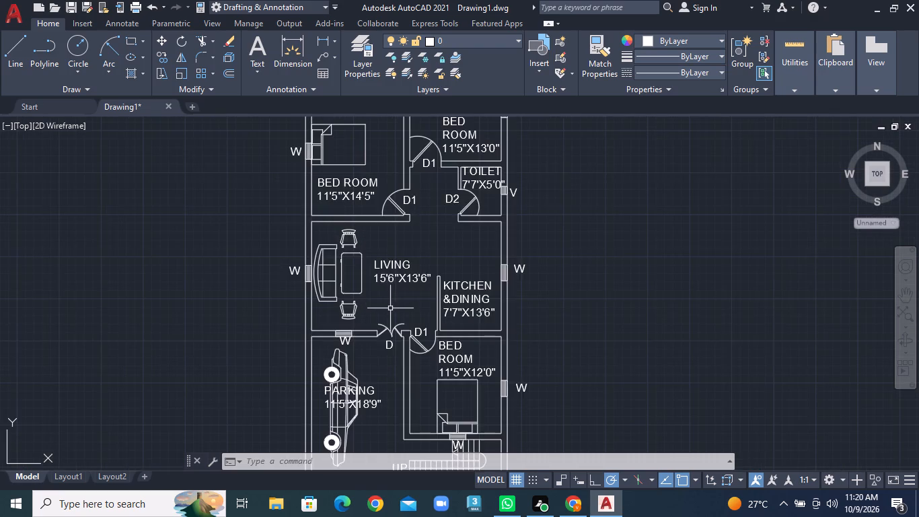
scroll(392, 308, down, 1)
scroll(561, 268, down, 1)
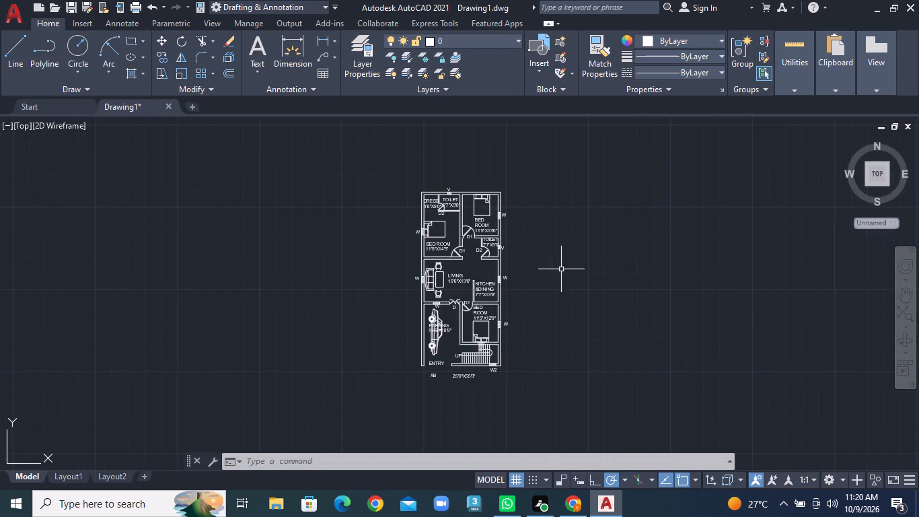
scroll(540, 295, down, 1)
scroll(476, 295, up, 3)
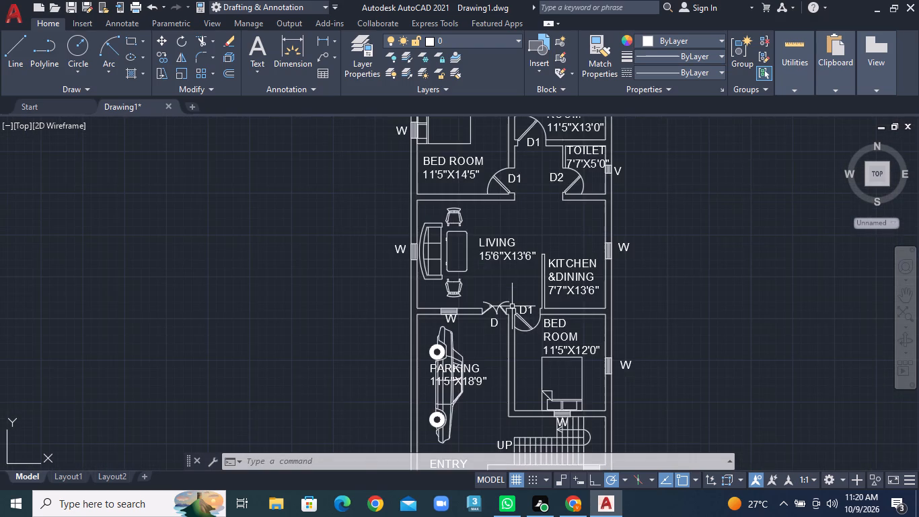
scroll(512, 306, down, 1)
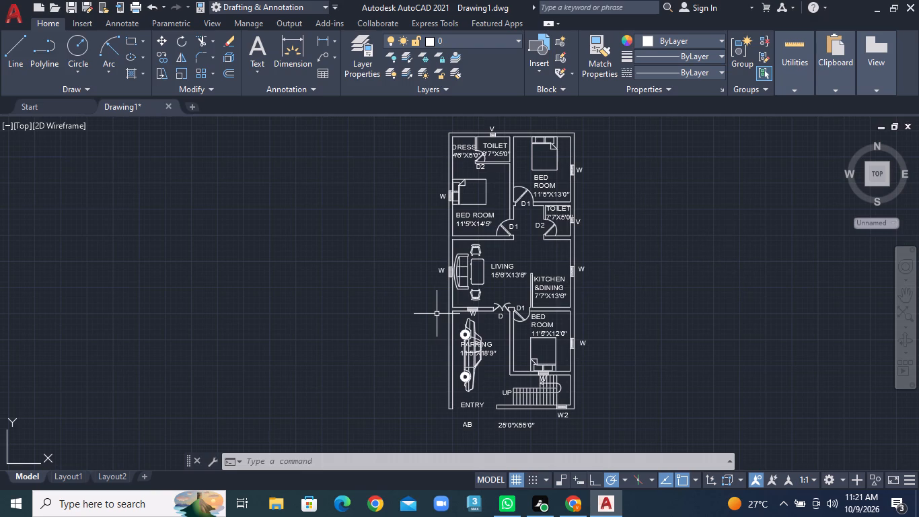
scroll(437, 314, down, 2)
scroll(441, 314, up, 4)
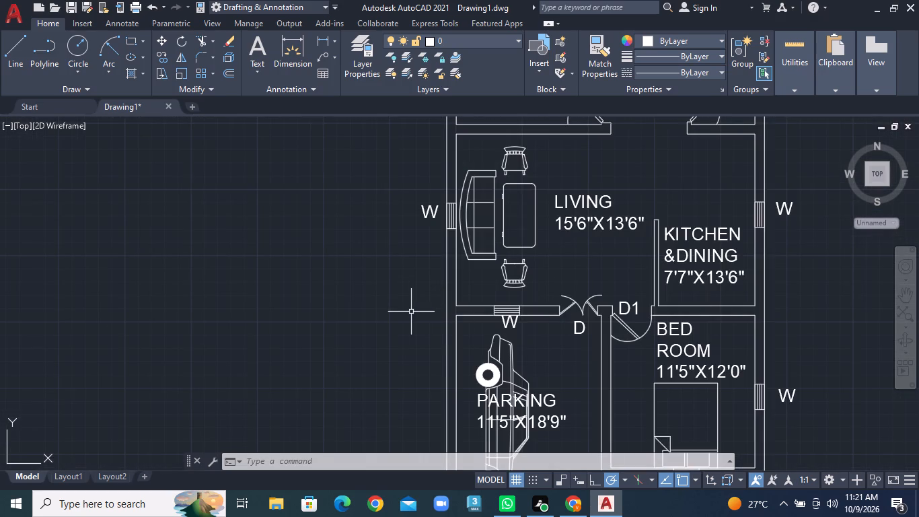
scroll(314, 320, down, 1)
scroll(369, 325, down, 2)
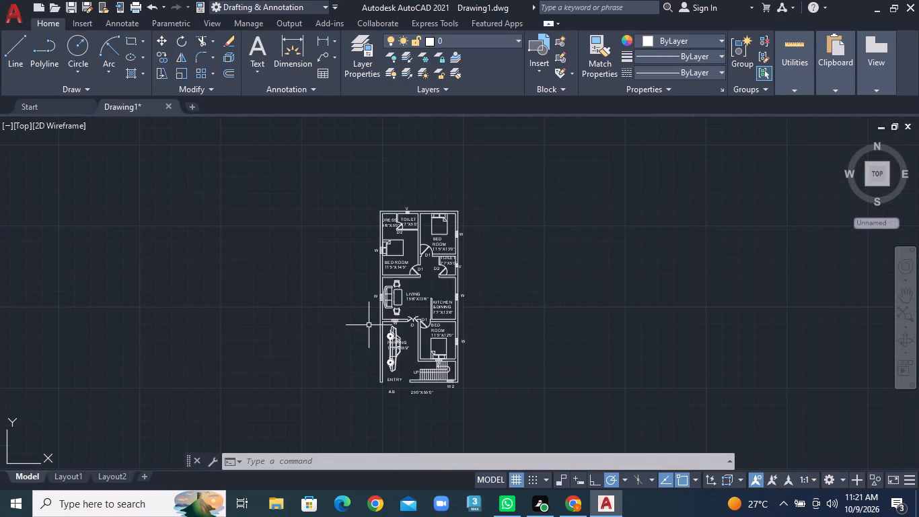
scroll(369, 325, up, 1)
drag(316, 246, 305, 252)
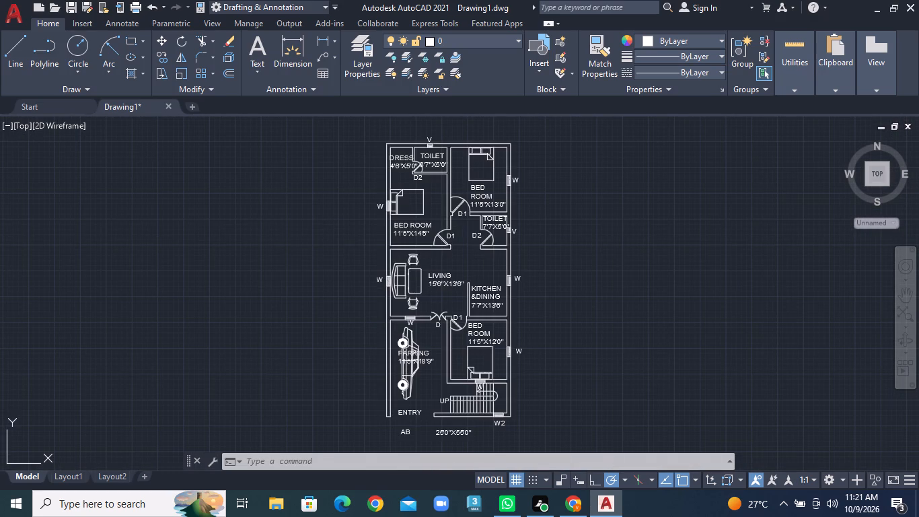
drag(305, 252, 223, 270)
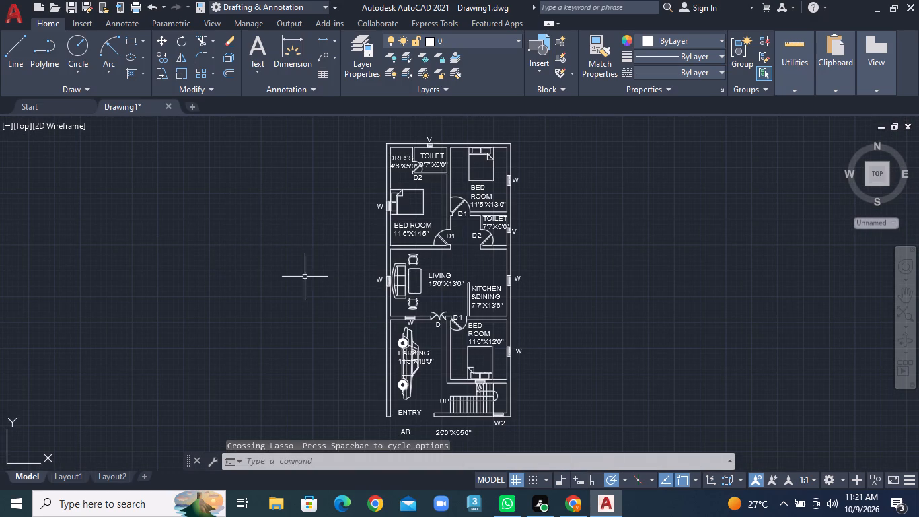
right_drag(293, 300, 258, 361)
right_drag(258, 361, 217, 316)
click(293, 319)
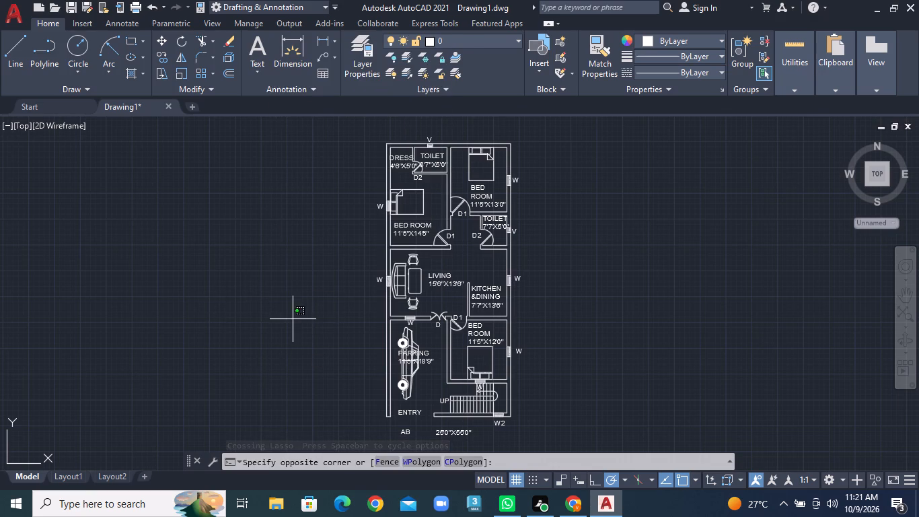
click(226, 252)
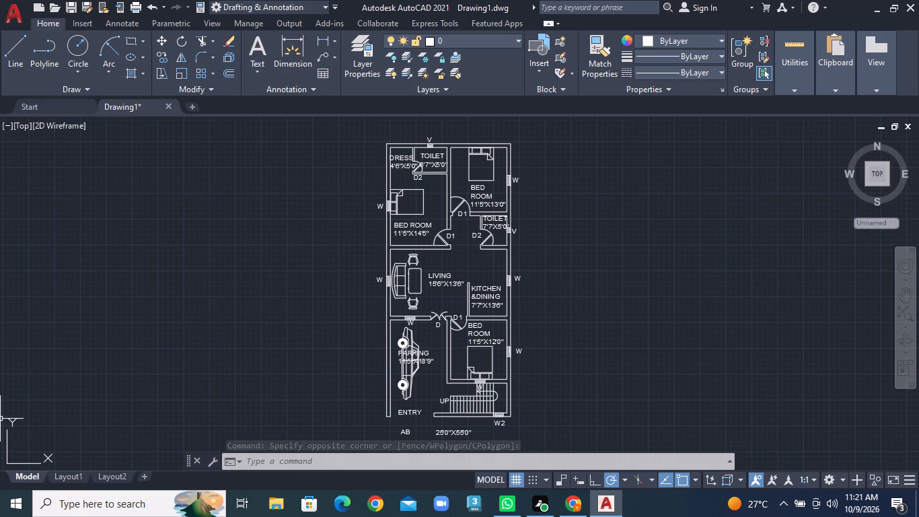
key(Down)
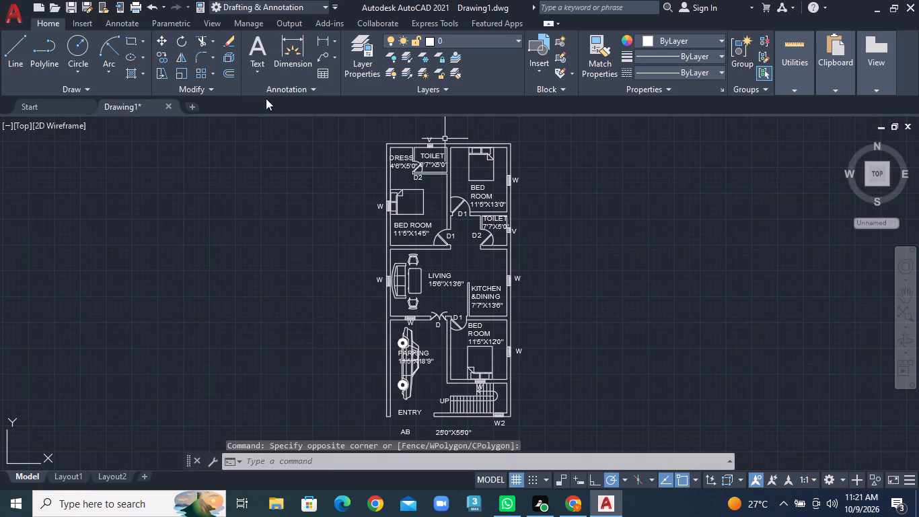
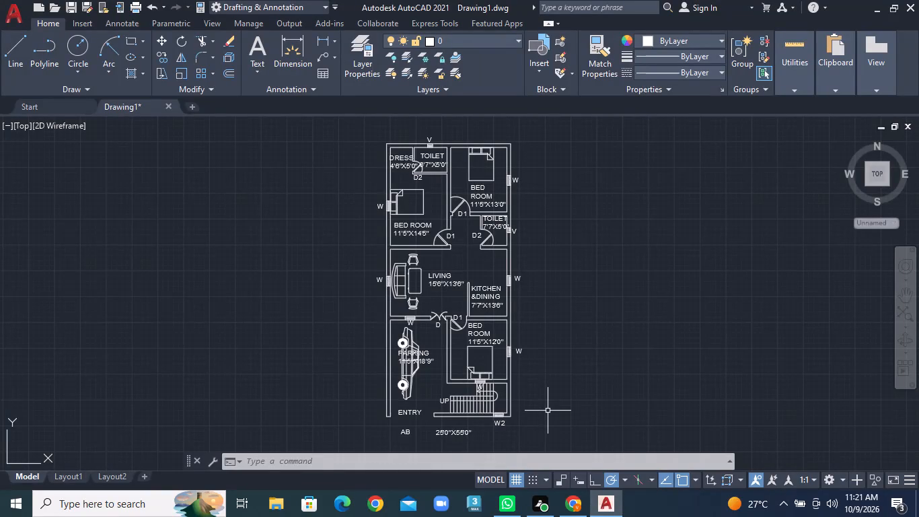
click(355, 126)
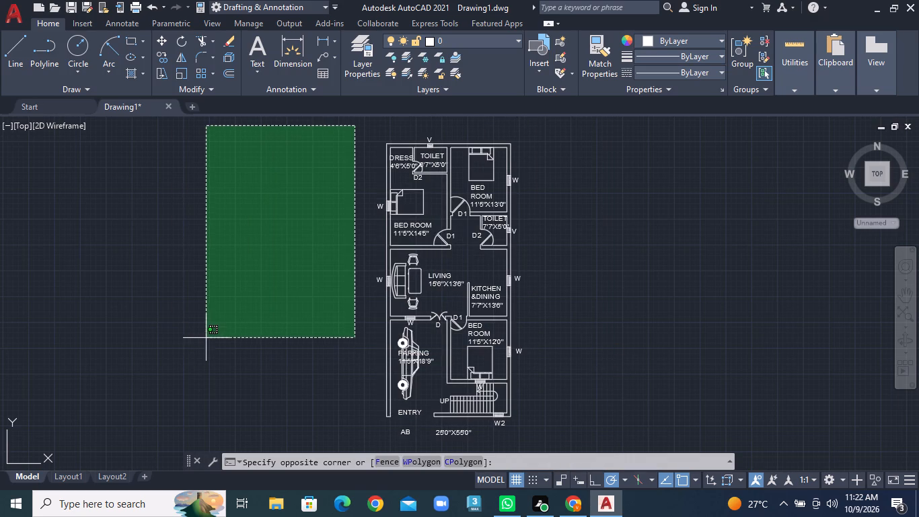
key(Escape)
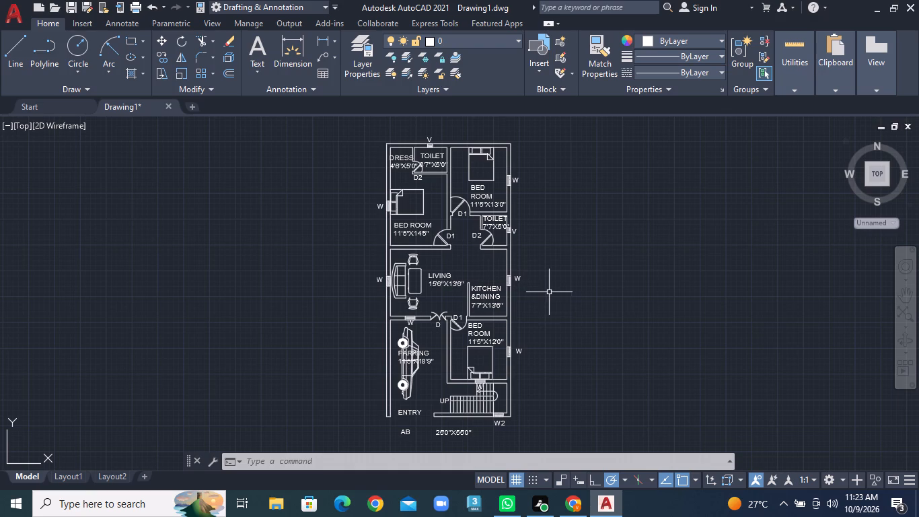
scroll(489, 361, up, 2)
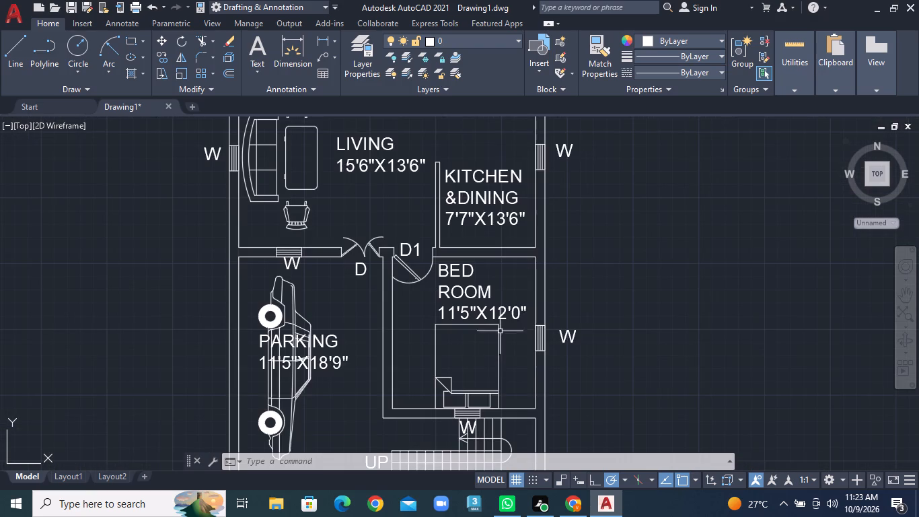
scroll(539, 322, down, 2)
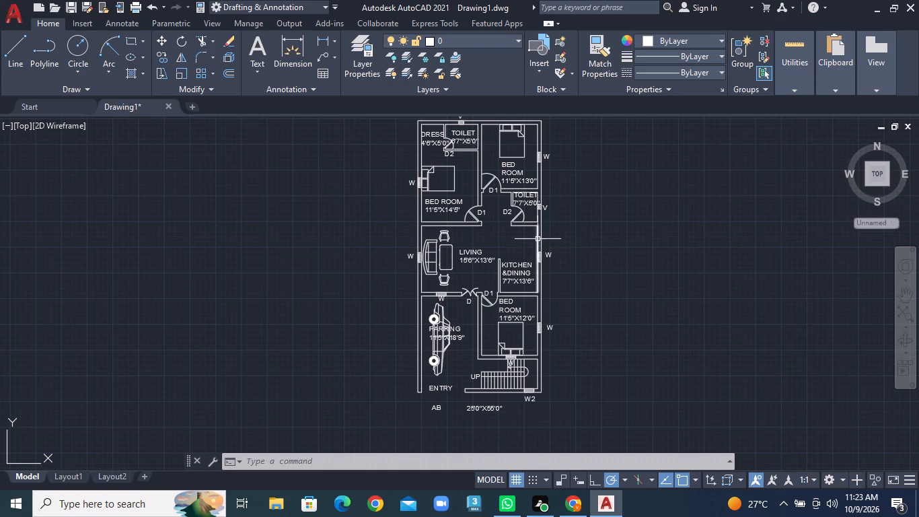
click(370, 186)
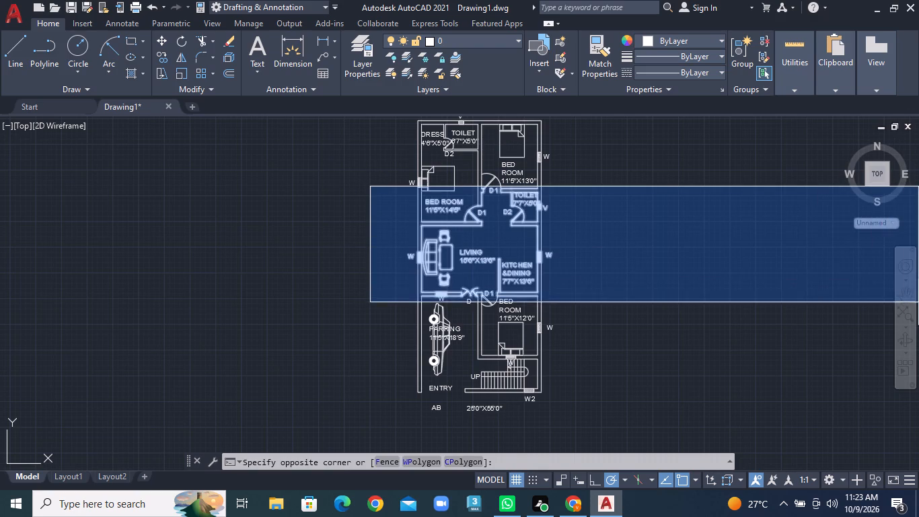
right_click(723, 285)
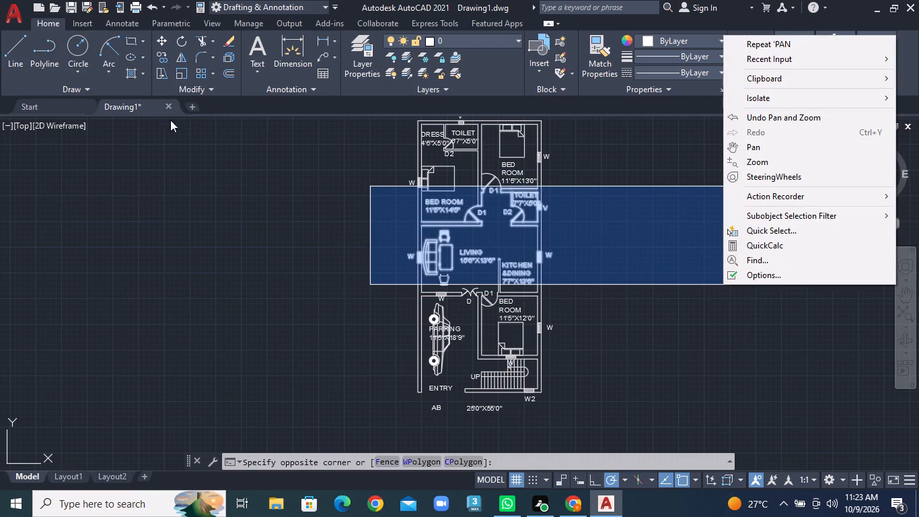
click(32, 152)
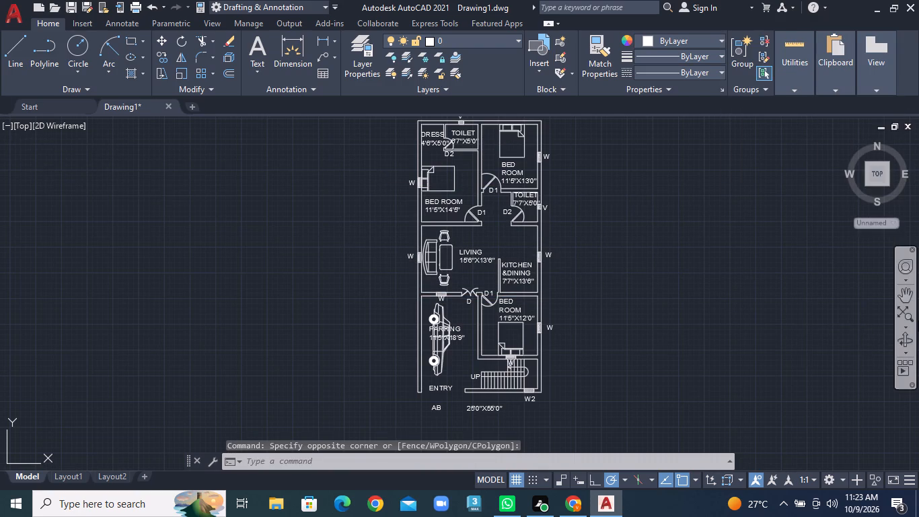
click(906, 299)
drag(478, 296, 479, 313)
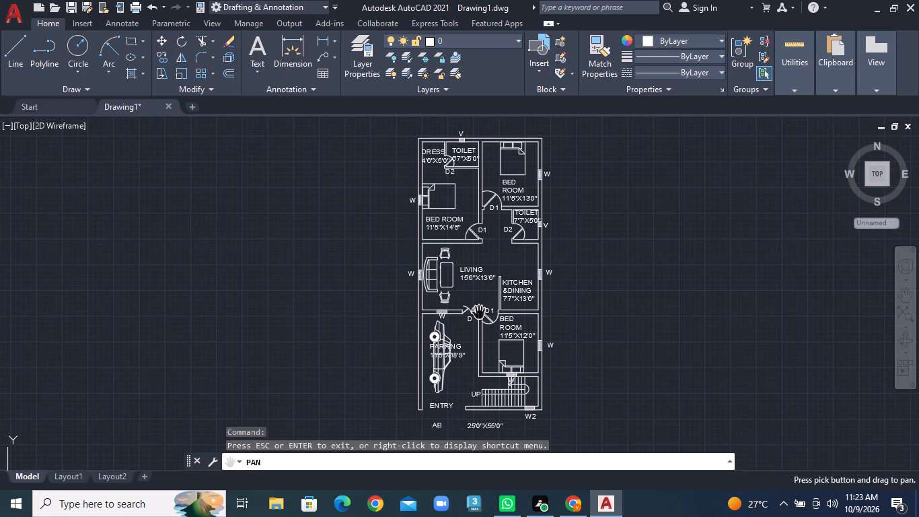
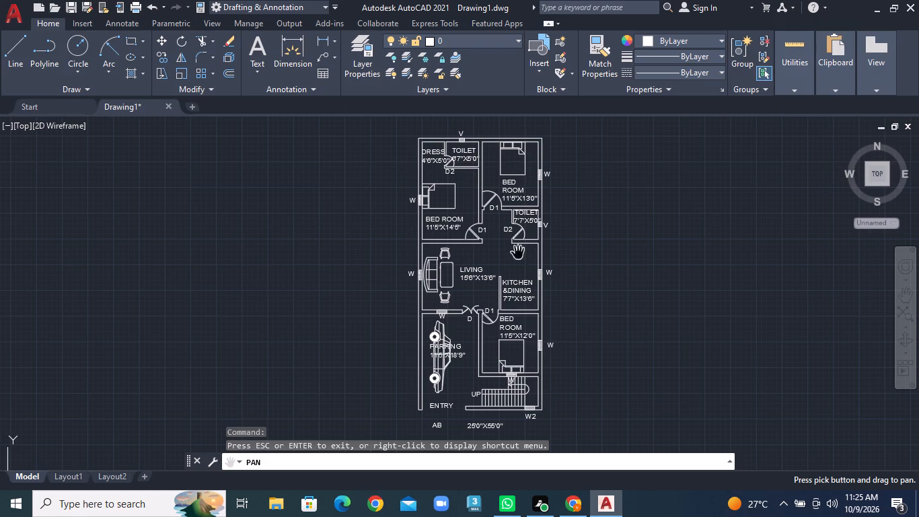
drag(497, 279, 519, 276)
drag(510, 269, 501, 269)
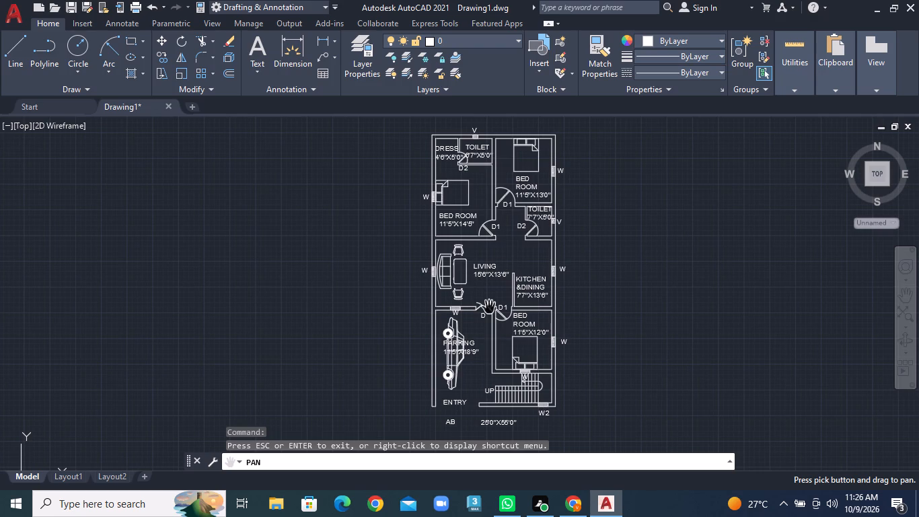
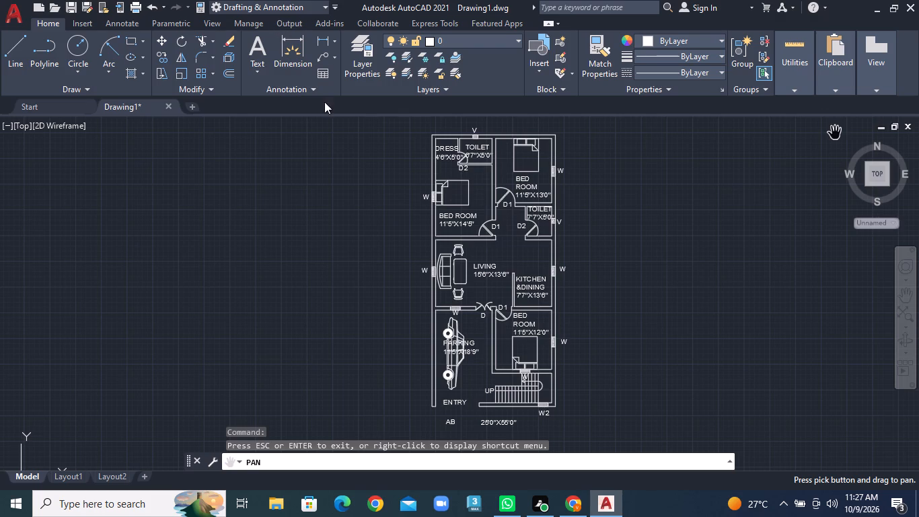
Save the completed 25'0"X55'0" house floor plan drawing.
key(ctrl+s)
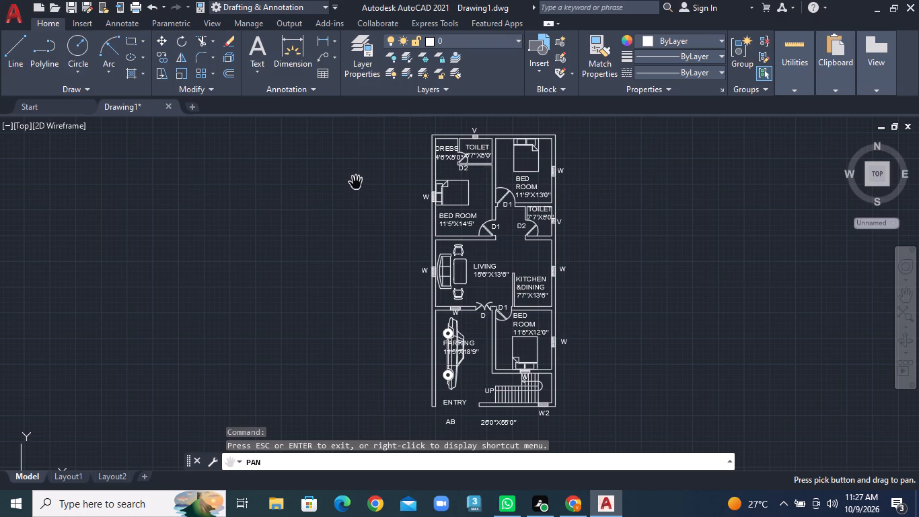
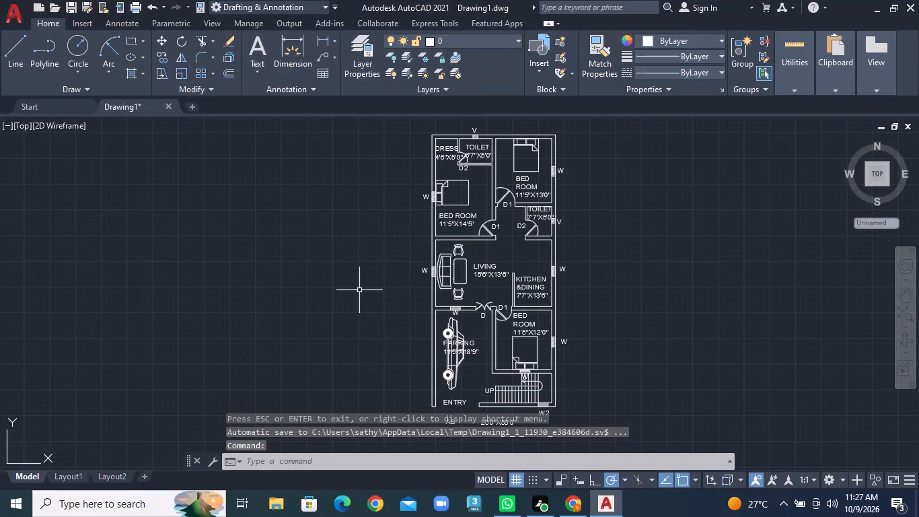
Save the floor plan drawing to the Desktop under the file name 3BHK2 as an AutoCAD 2018 drawing.
key(ctrl+s)
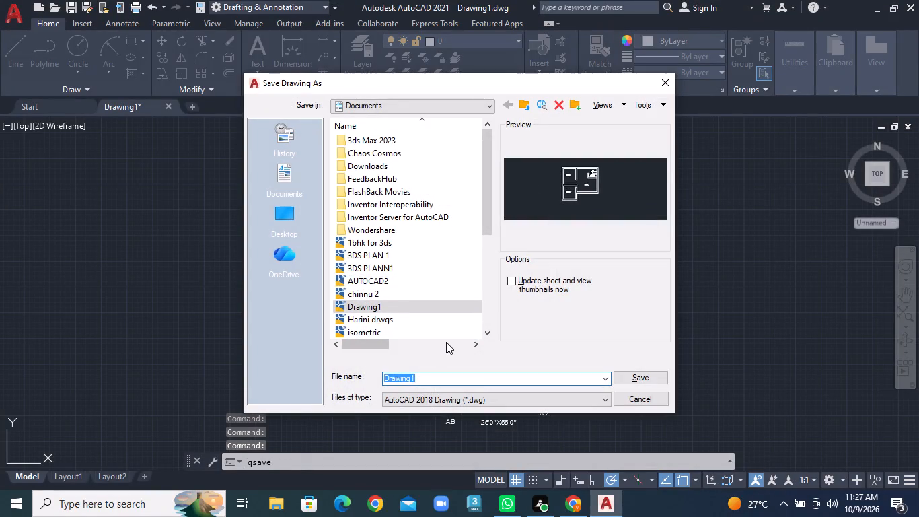
key(BackSpace)
text(3BHK)
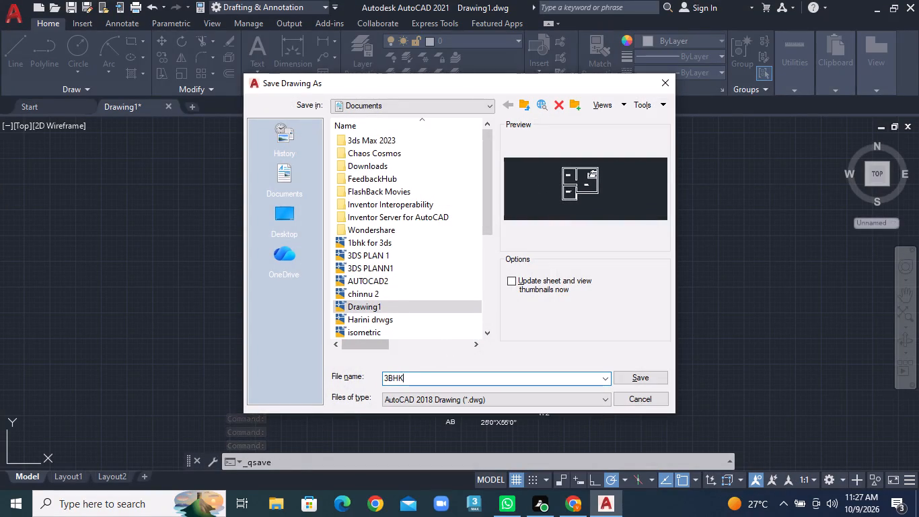
key(2)
click(279, 213)
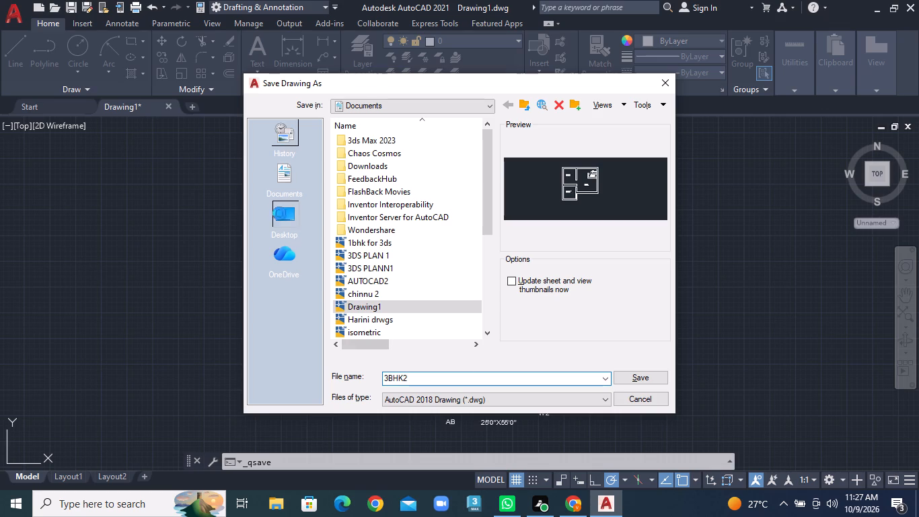
click(632, 379)
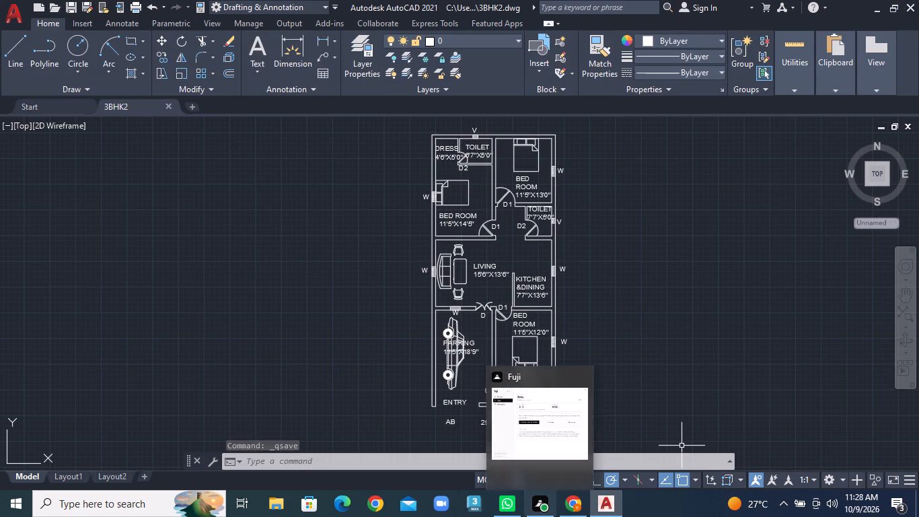
Turn off command log file recording with the LOGFILEOFF command.
click(423, 465)
text(LOGFILR)
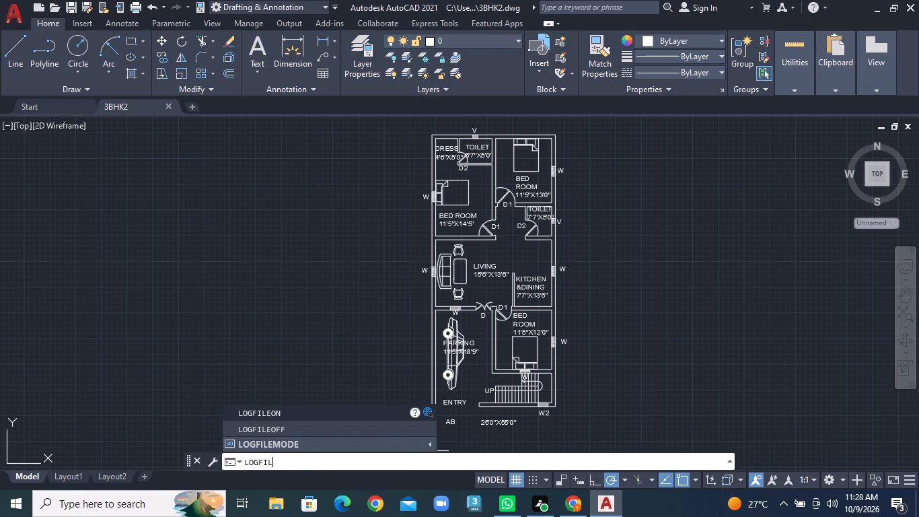
key(BackSpace)
key(e)
click(340, 426)
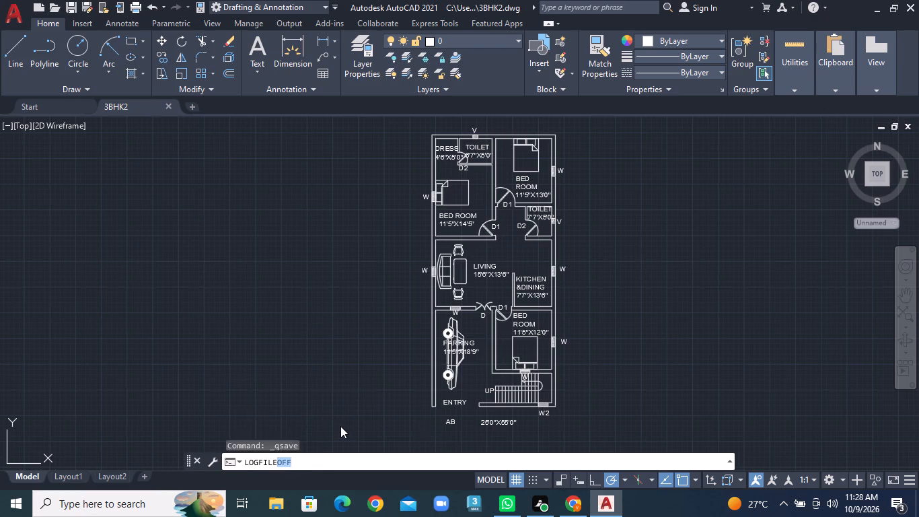